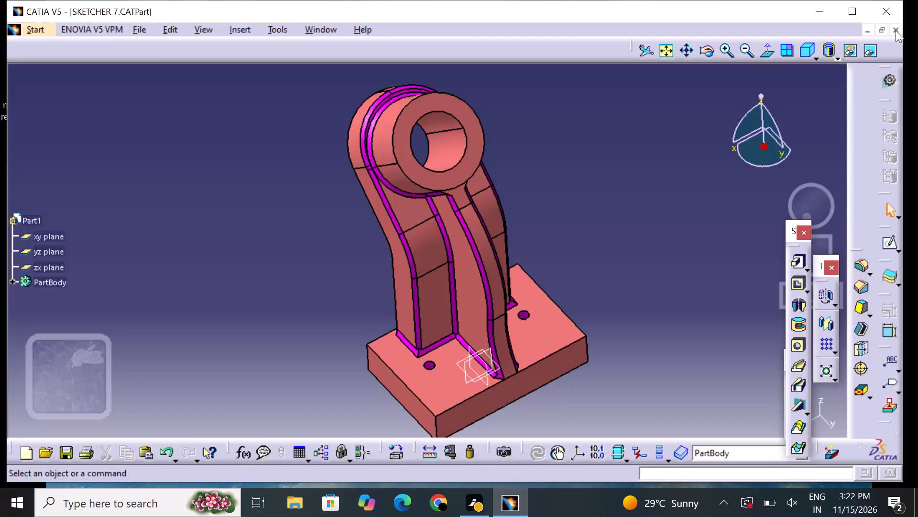
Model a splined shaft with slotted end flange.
Close the SKETCHER 7.CATPart document.
{"action": "left_click", "coordinate": [898, 30]}
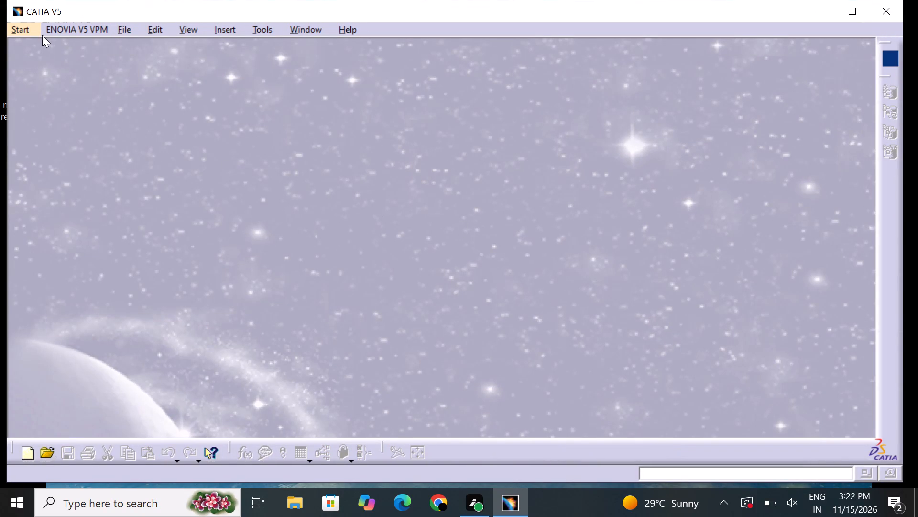
Create a new part in the Part Design workbench, keeping the default name Part1 and hybrid design enabled.
{"action": "left_click", "coordinate": [33, 31]}
{"action": "left_click", "coordinate": [64, 60]}
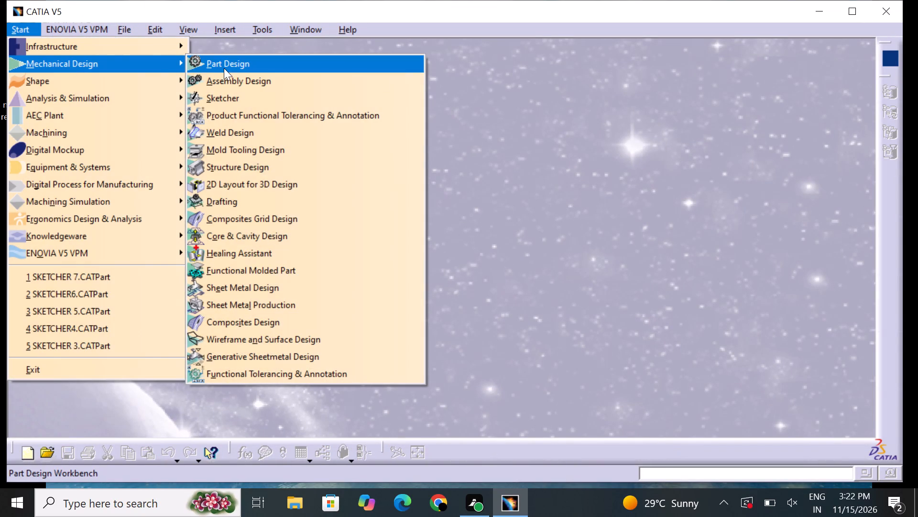
{"action": "left_click", "coordinate": [230, 65]}
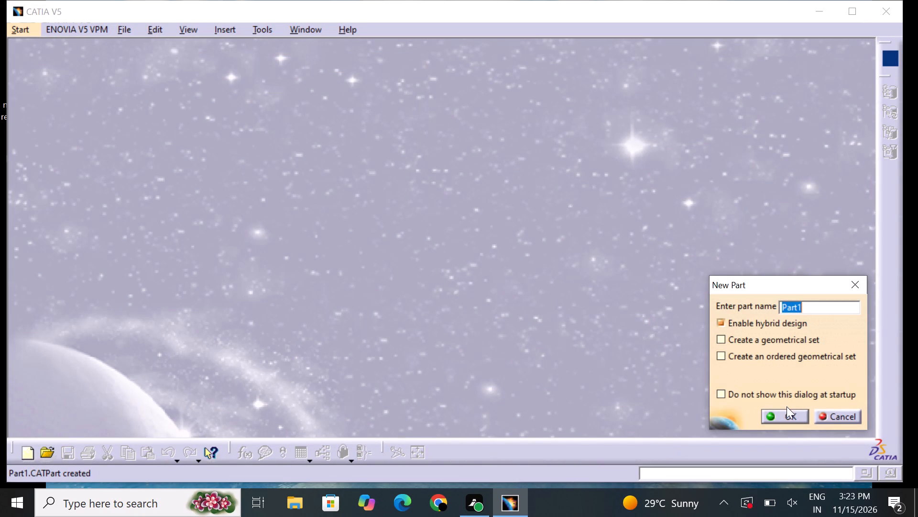
{"action": "left_click", "coordinate": [787, 409]}
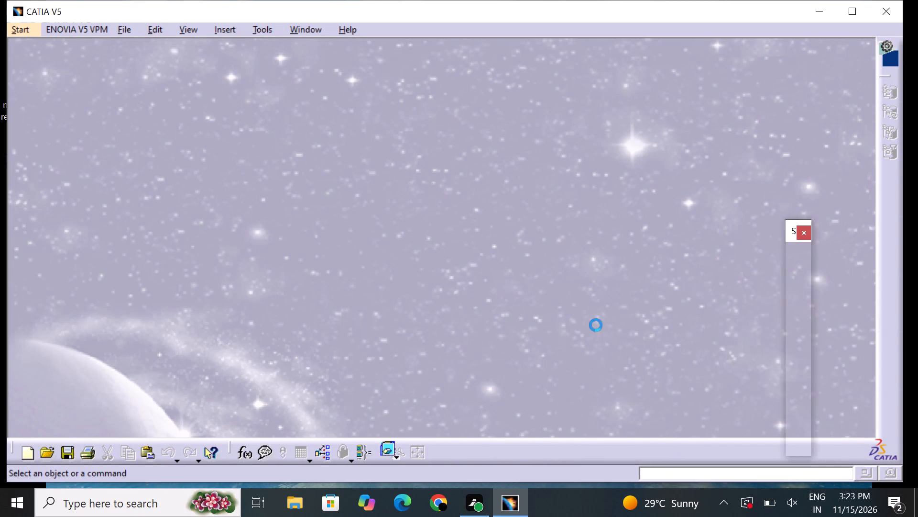
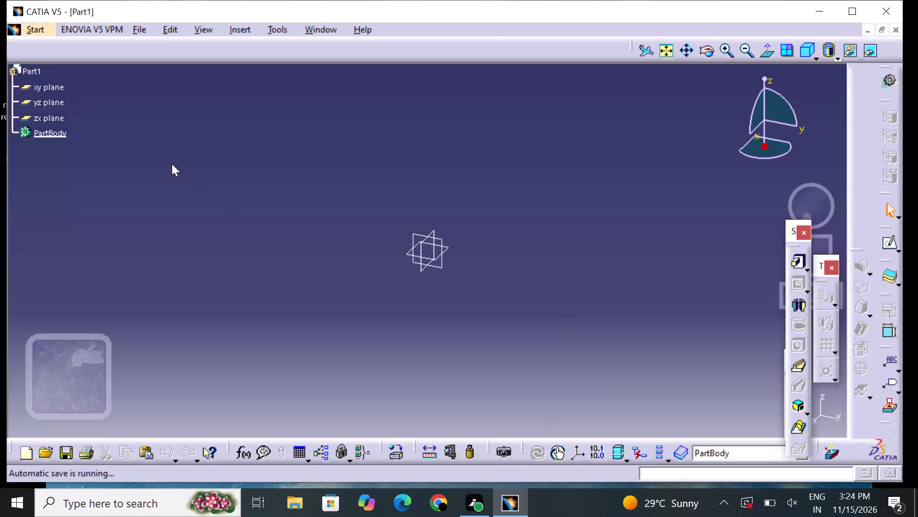
Open a new sketch on the yz plane of the new part.
{"action": "left_click", "coordinate": [61, 102]}
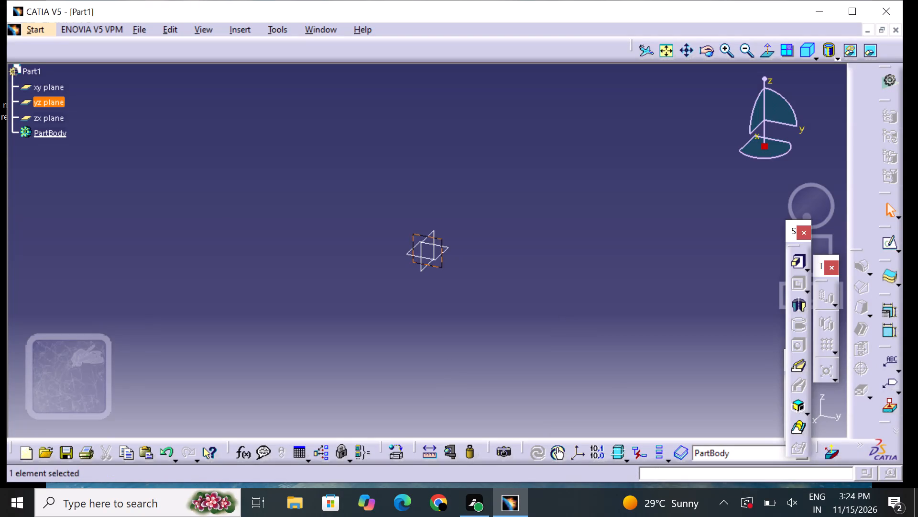
{"action": "left_click", "coordinate": [884, 243]}
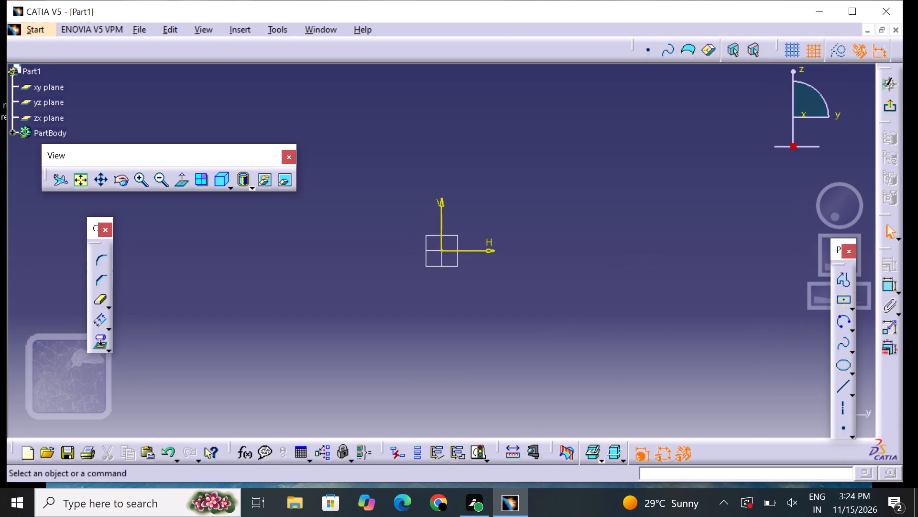
Dock the floating View toolbar beside the other sketch tools to clear the drawing area.
{"action": "left_click_drag", "start_coordinate": [206, 151], "coordinate": [634, 46]}
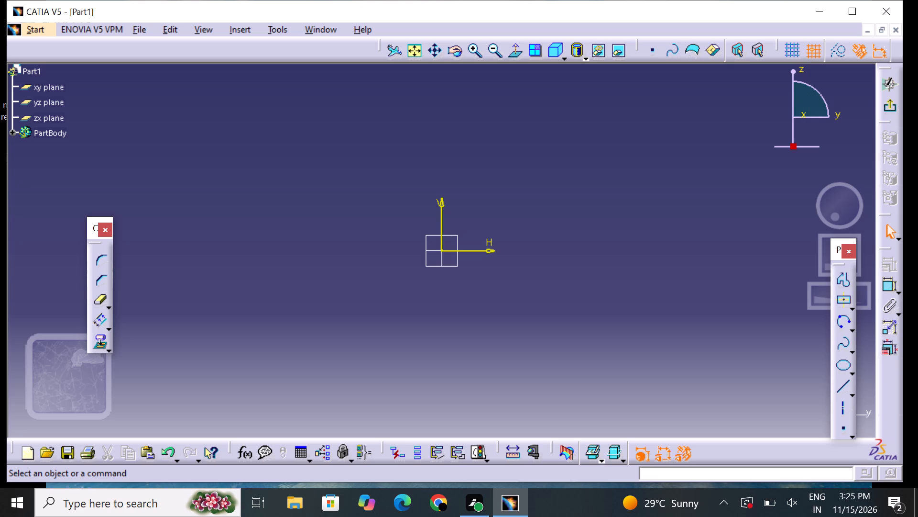
Sketch a horizontal line about 100 mm long from the origin along the negative H axis.
{"action": "left_click", "coordinate": [842, 384]}
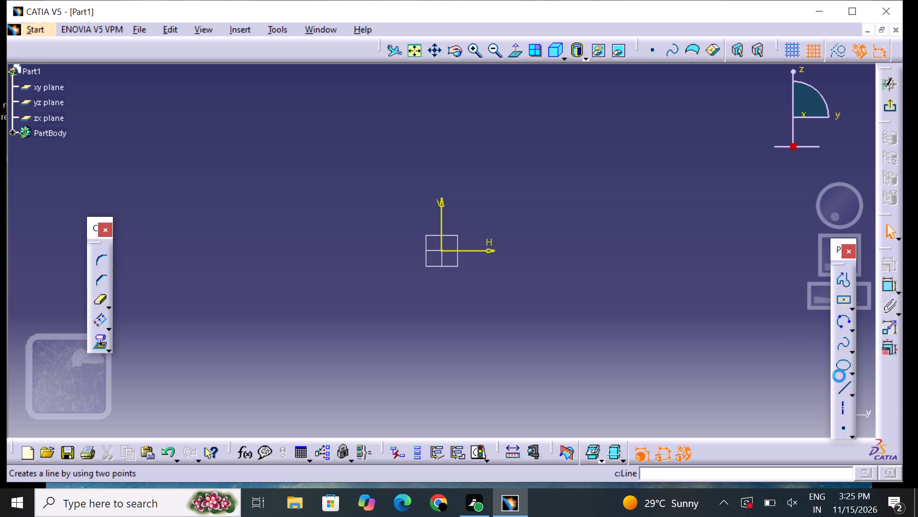
{"action": "left_click", "coordinate": [440, 251]}
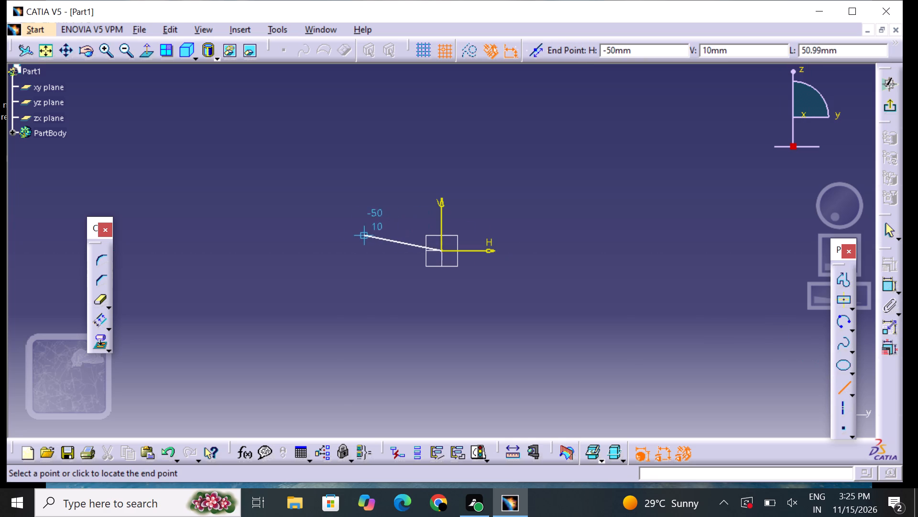
{"action": "left_click", "coordinate": [278, 251]}
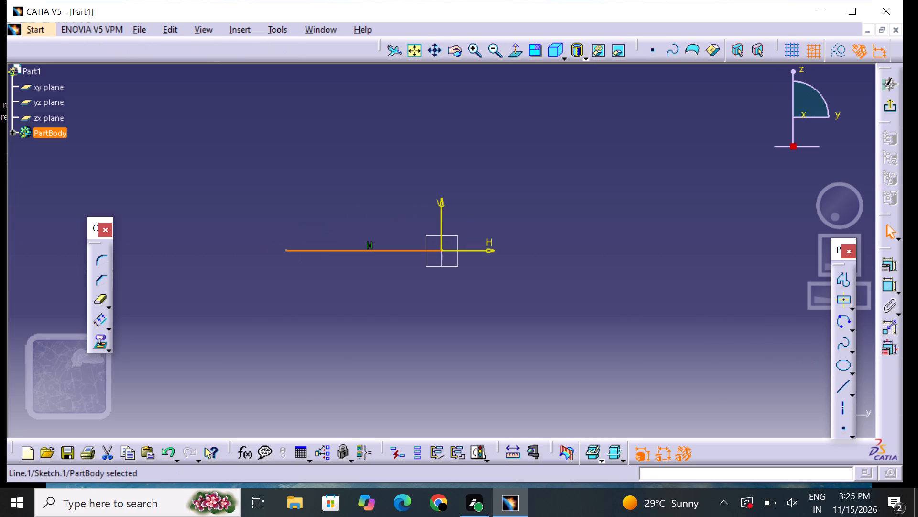
{"action": "left_click", "coordinate": [364, 309]}
Dimension the horizontal line's length, placing the dimension just below the line.
{"action": "left_click", "coordinate": [889, 285]}
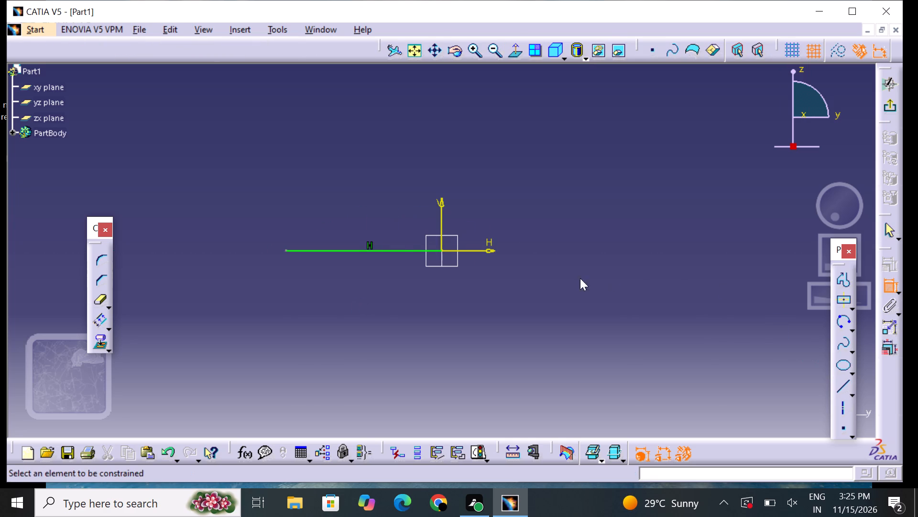
{"action": "left_click", "coordinate": [400, 248]}
{"action": "left_click", "coordinate": [369, 276]}
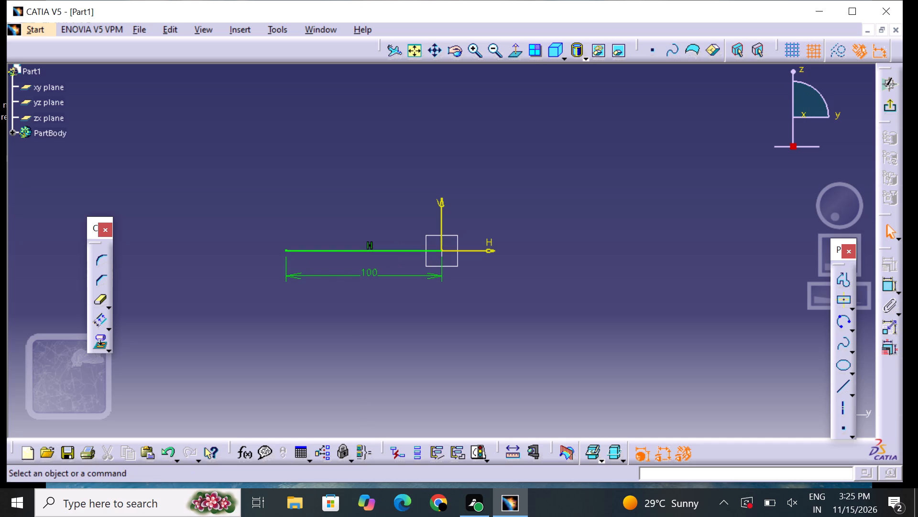
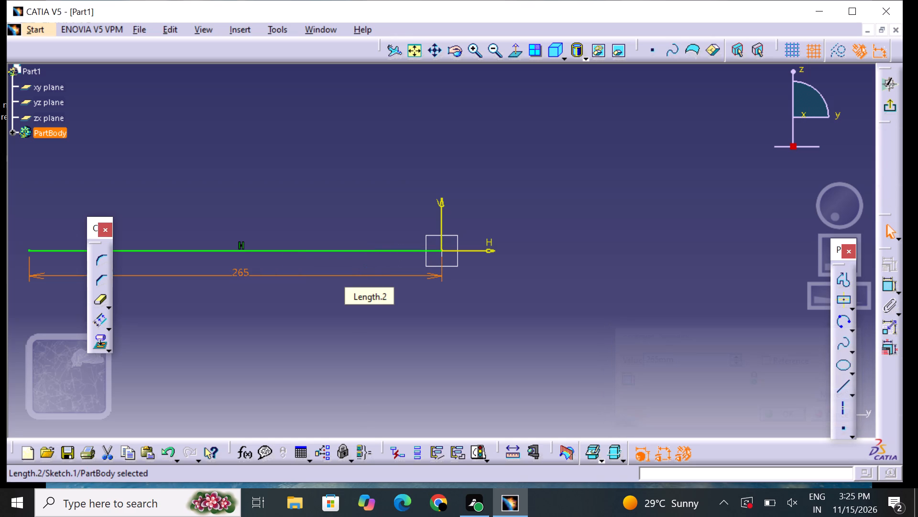
Finish the sketch with the dimensioned horizontal line and return to the 3D part.
{"action": "left_click", "coordinate": [412, 337]}
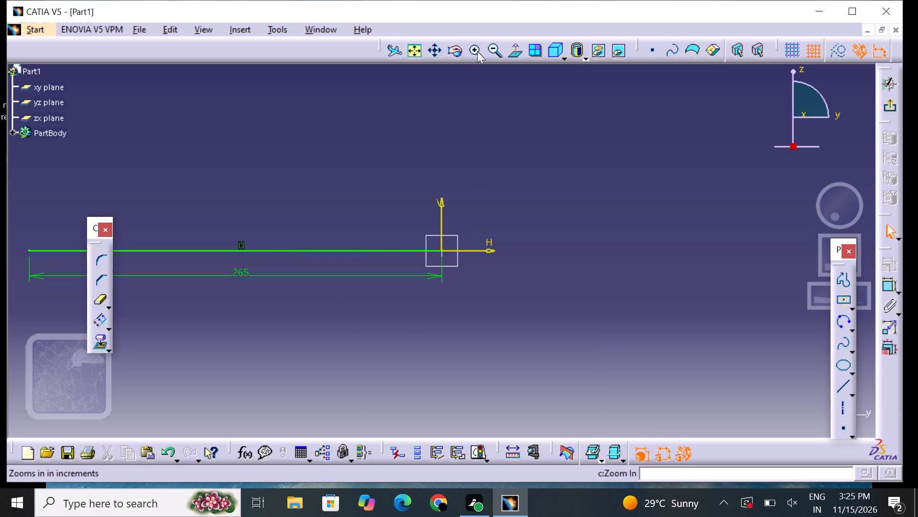
{"action": "left_click", "coordinate": [490, 45]}
{"action": "left_click", "coordinate": [490, 48]}
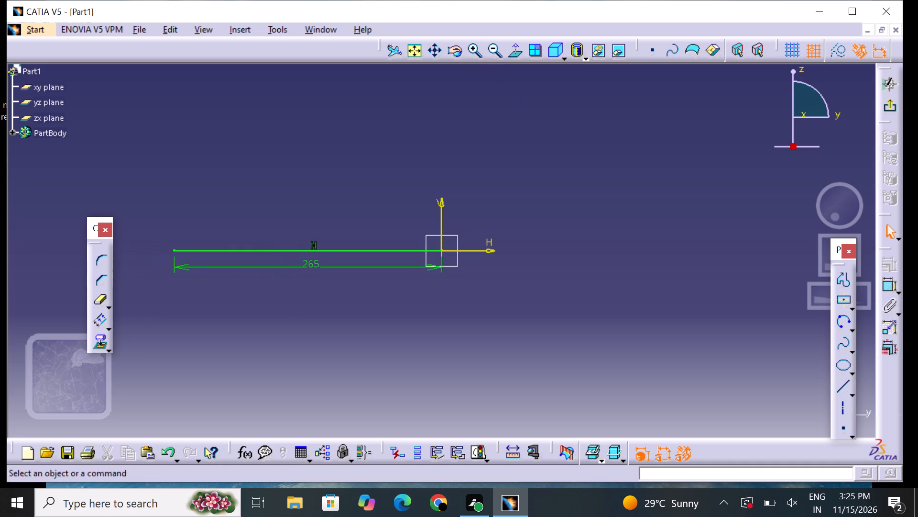
{"action": "left_click", "coordinate": [891, 109]}
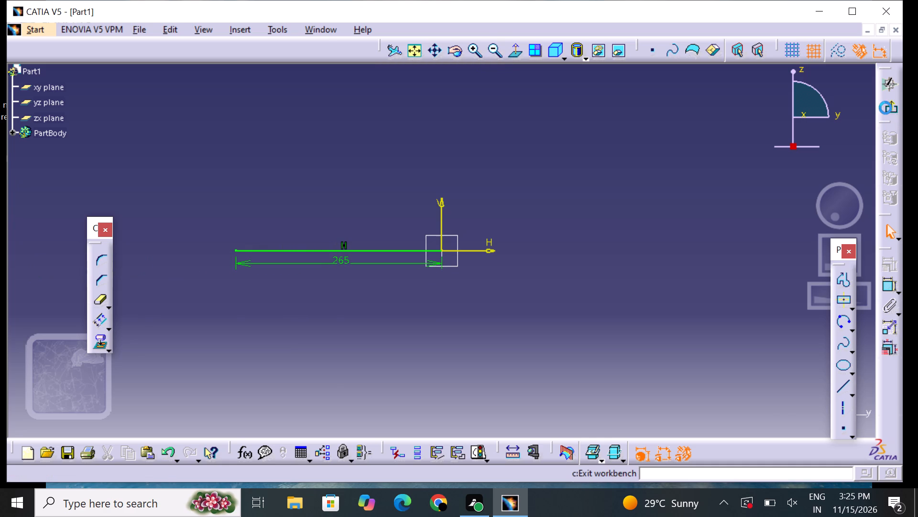
{"action": "left_click", "coordinate": [191, 134]}
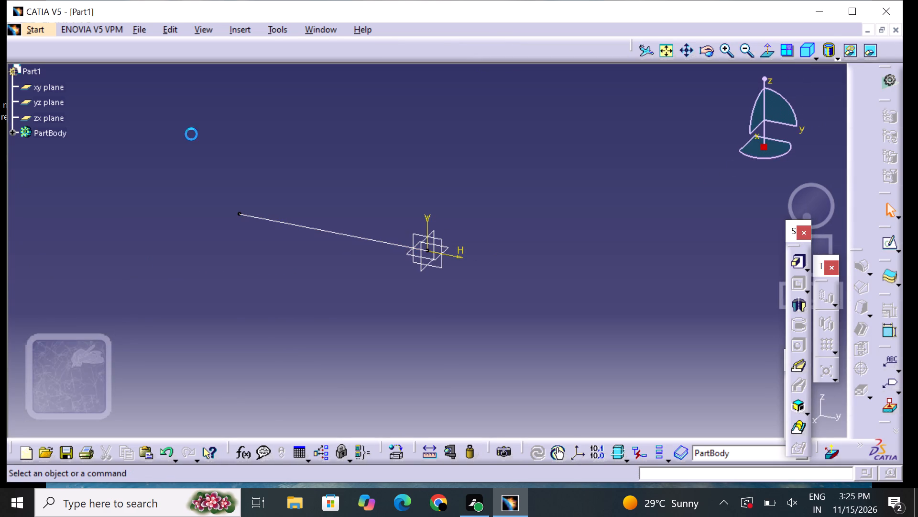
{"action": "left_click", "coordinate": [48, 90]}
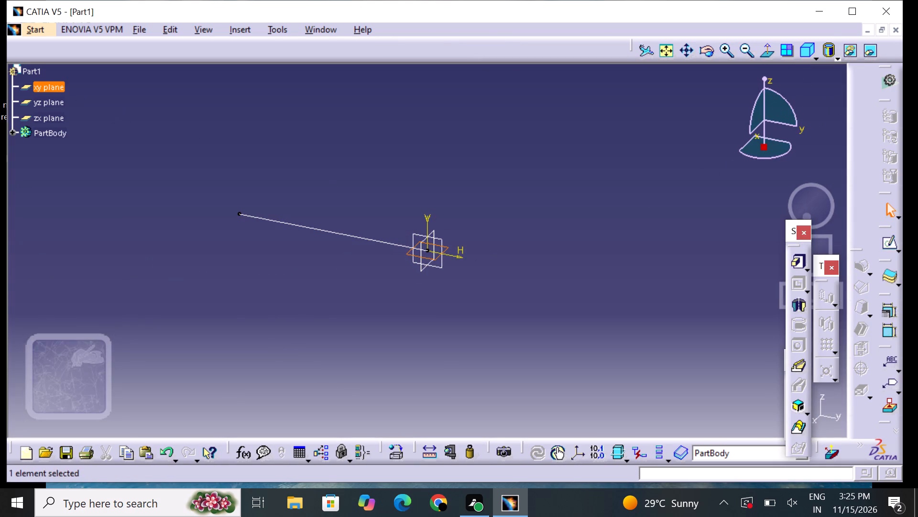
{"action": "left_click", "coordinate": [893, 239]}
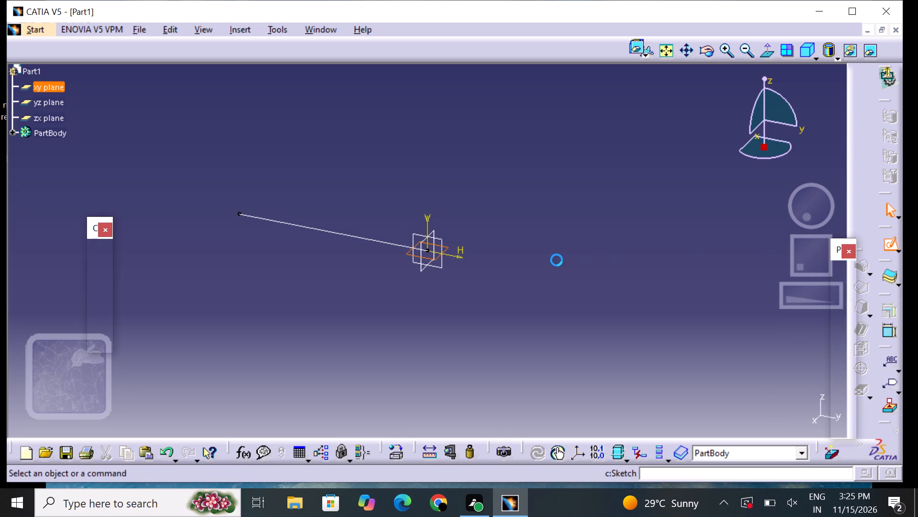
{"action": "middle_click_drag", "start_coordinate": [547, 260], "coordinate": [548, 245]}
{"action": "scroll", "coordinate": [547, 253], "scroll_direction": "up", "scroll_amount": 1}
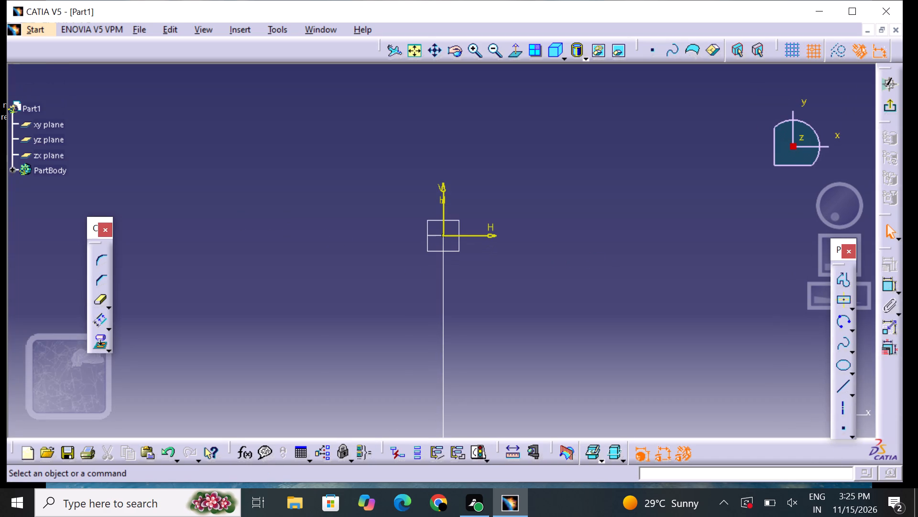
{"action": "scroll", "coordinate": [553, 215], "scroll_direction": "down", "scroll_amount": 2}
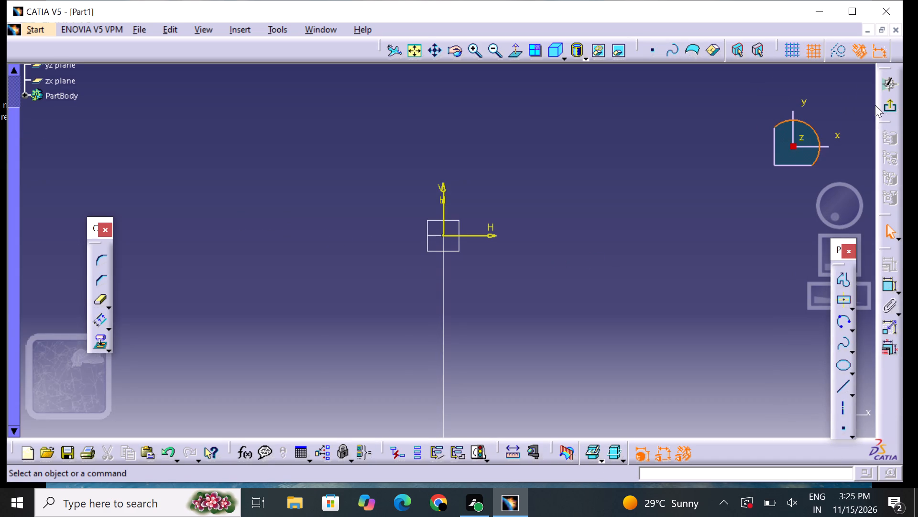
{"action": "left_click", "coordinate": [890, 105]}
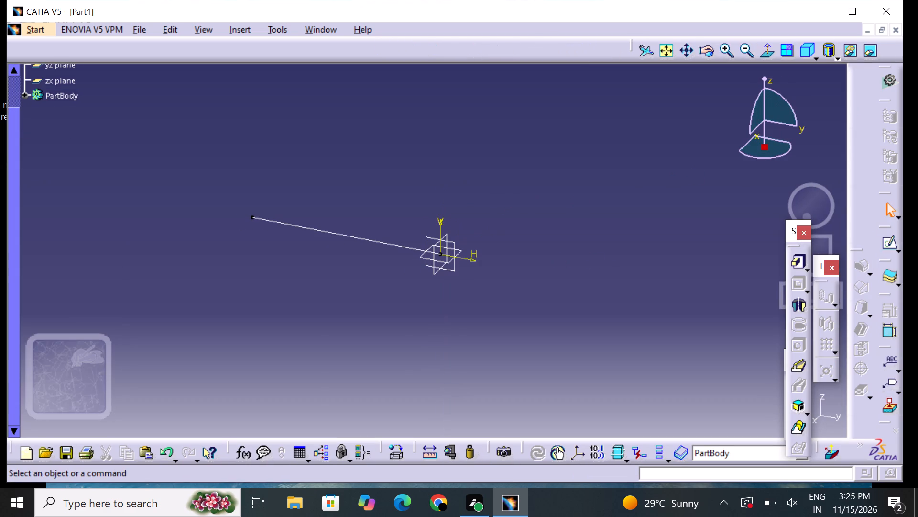
Open another new sketch on the yz plane, separate from the one holding the horizontal line.
{"action": "scroll", "coordinate": [222, 108], "scroll_direction": "up", "scroll_amount": 1}
{"action": "left_click", "coordinate": [329, 232]}
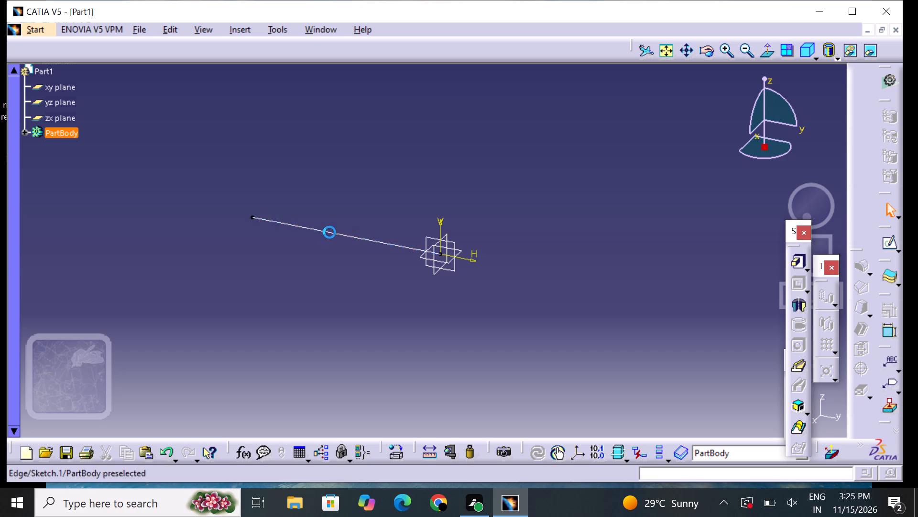
{"action": "left_click", "coordinate": [68, 106]}
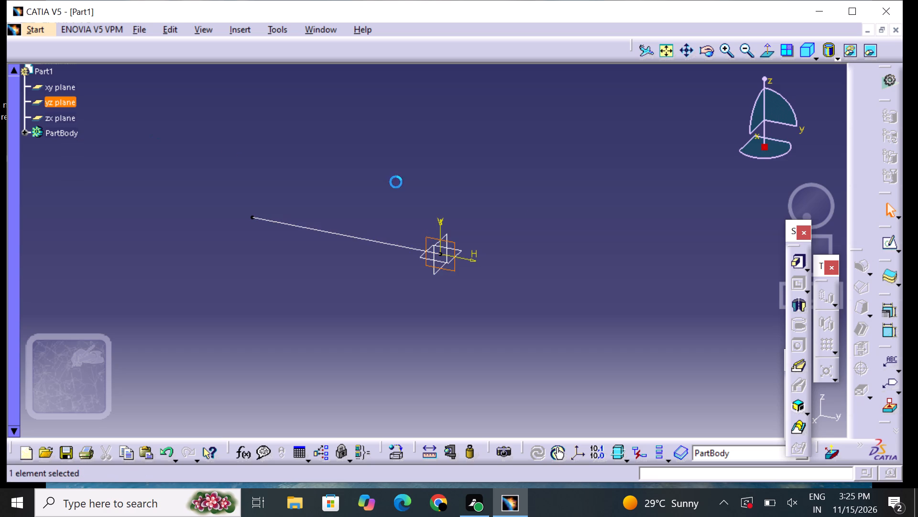
{"action": "left_click", "coordinate": [884, 240]}
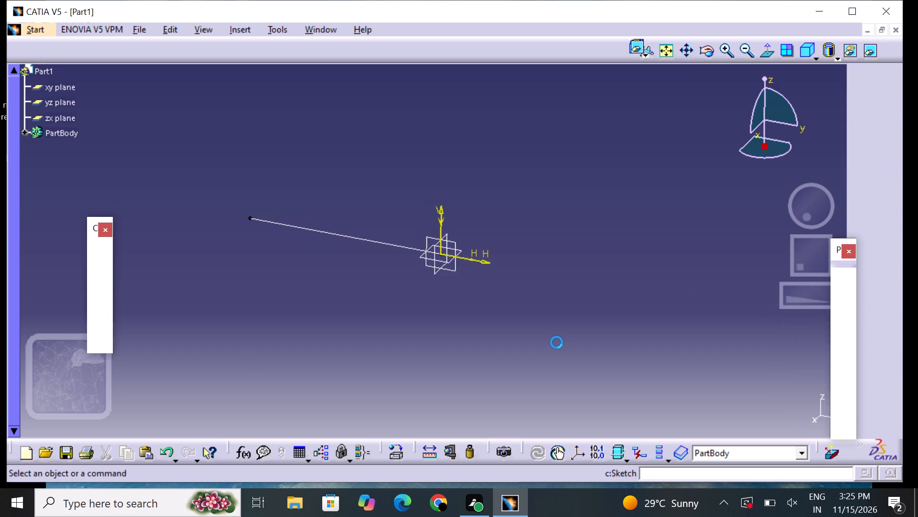
{"action": "middle_click", "coordinate": [573, 361]}
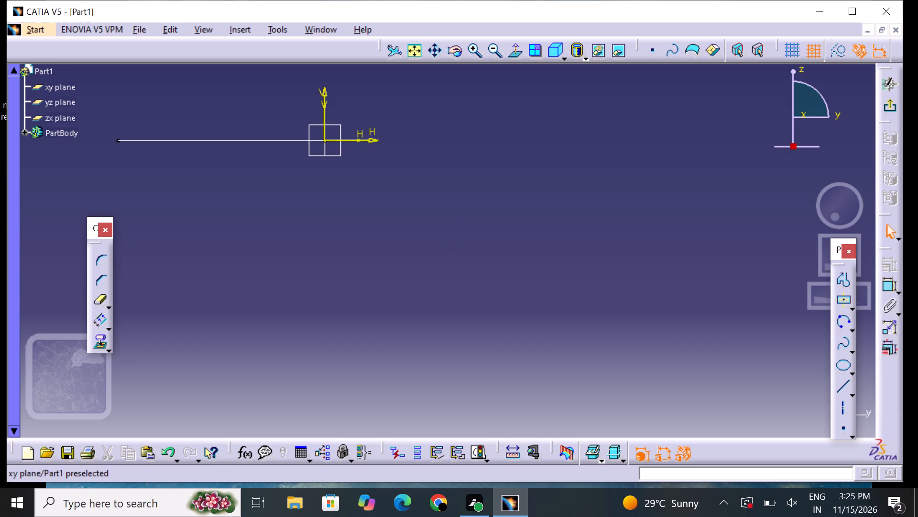
{"action": "middle_click_drag", "start_coordinate": [236, 172], "coordinate": [431, 309]}
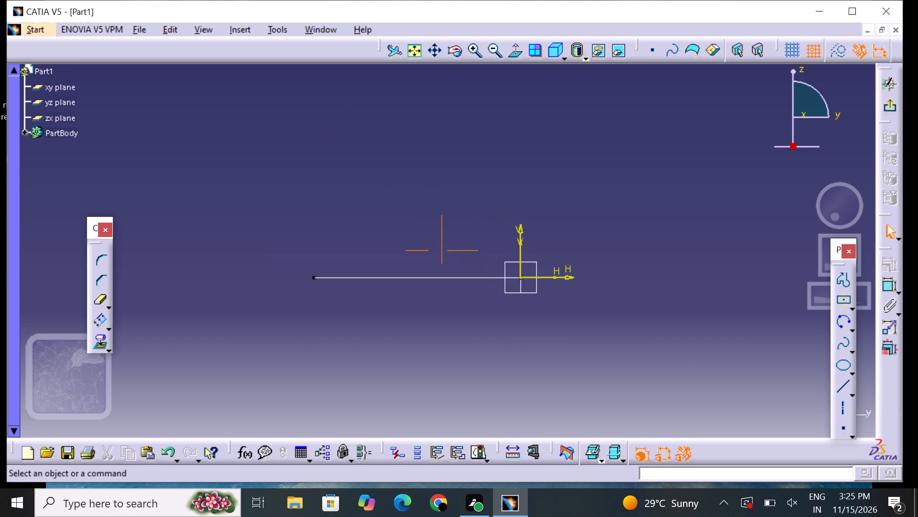
{"action": "middle_click_drag", "start_coordinate": [433, 306], "coordinate": [392, 303]}
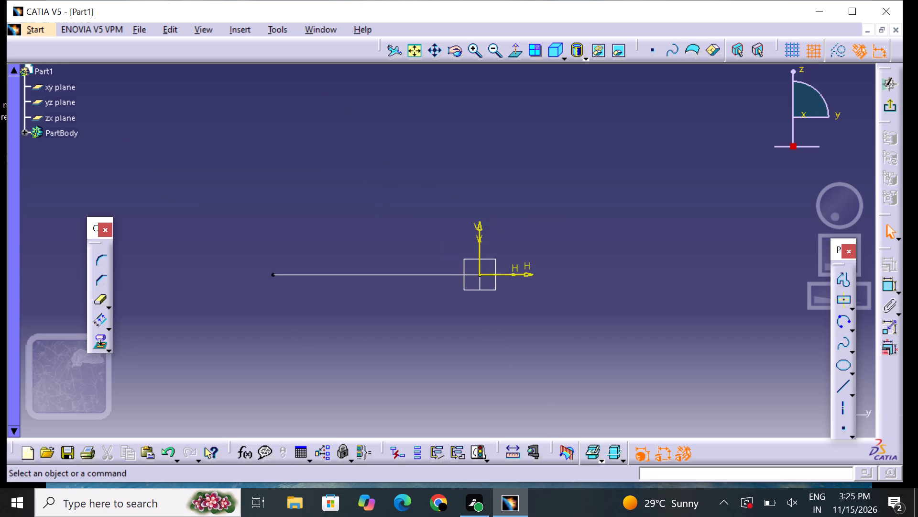
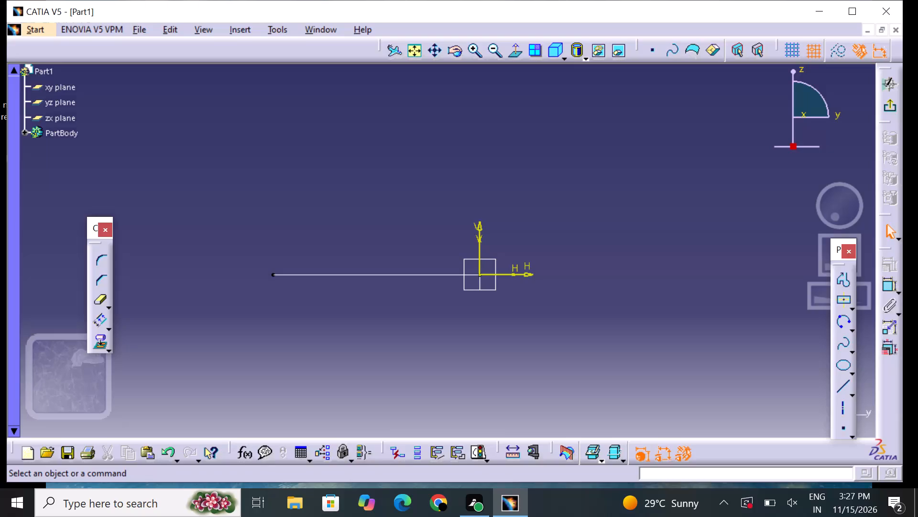
Draw a vertical axis line about 90 mm long below the existing horizontal line, starting near H -60, V -130.
{"action": "middle_click_drag", "start_coordinate": [503, 265], "coordinate": [506, 260]}
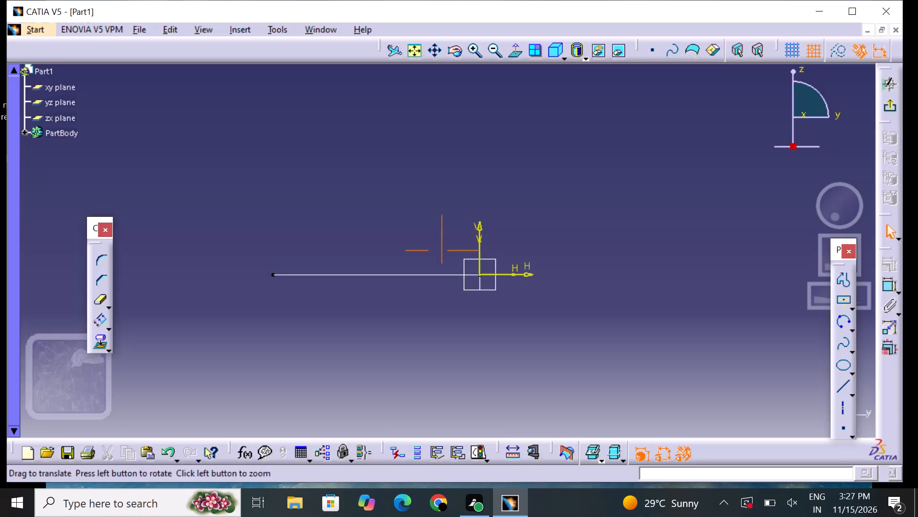
{"action": "middle_click_drag", "start_coordinate": [506, 260], "coordinate": [516, 149]}
{"action": "scroll", "coordinate": [516, 149], "scroll_direction": "up", "scroll_amount": 1}
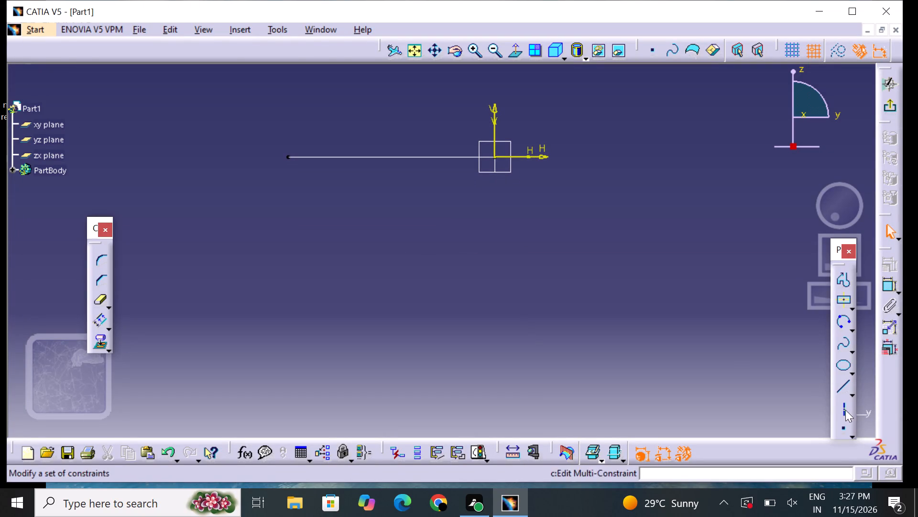
{"action": "left_click", "coordinate": [845, 407]}
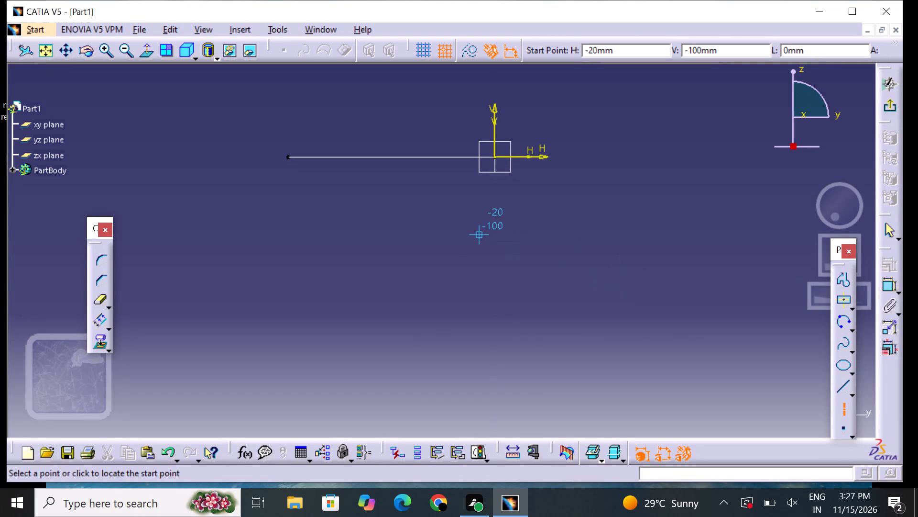
{"action": "left_click", "coordinate": [450, 261]}
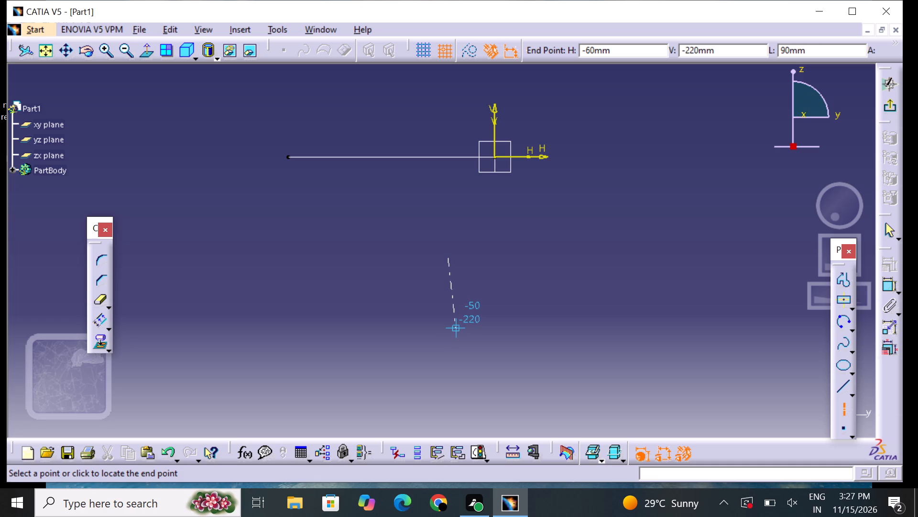
{"action": "left_click", "coordinate": [445, 327]}
{"action": "left_click", "coordinate": [494, 325]}
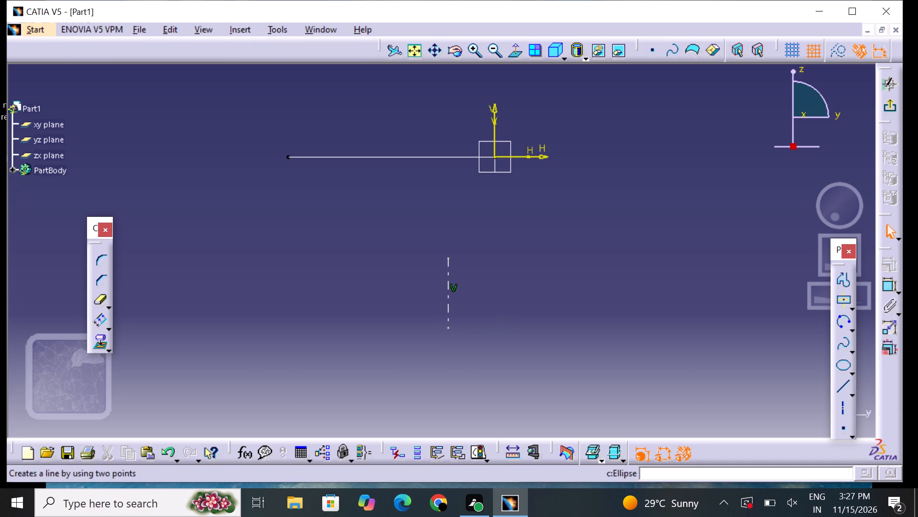
Draw a horizontal axis line about 60 mm long from the vertical axis line's lower end to the sketch's V axis.
{"action": "left_click", "coordinate": [844, 408]}
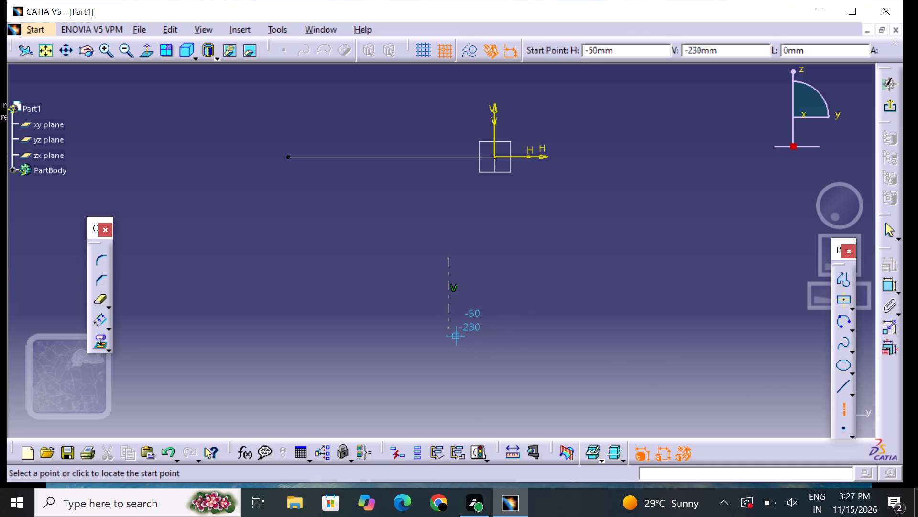
{"action": "left_click", "coordinate": [447, 327]}
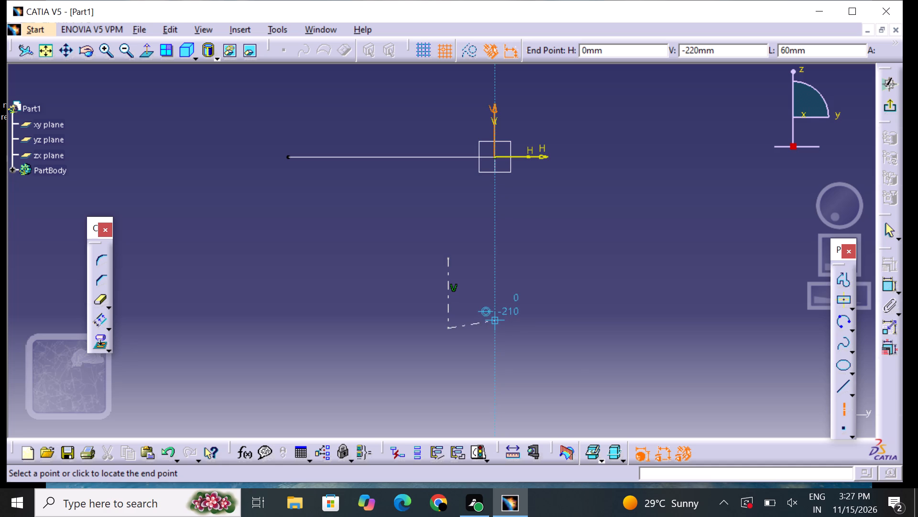
{"action": "left_click", "coordinate": [498, 329]}
{"action": "left_click", "coordinate": [535, 326]}
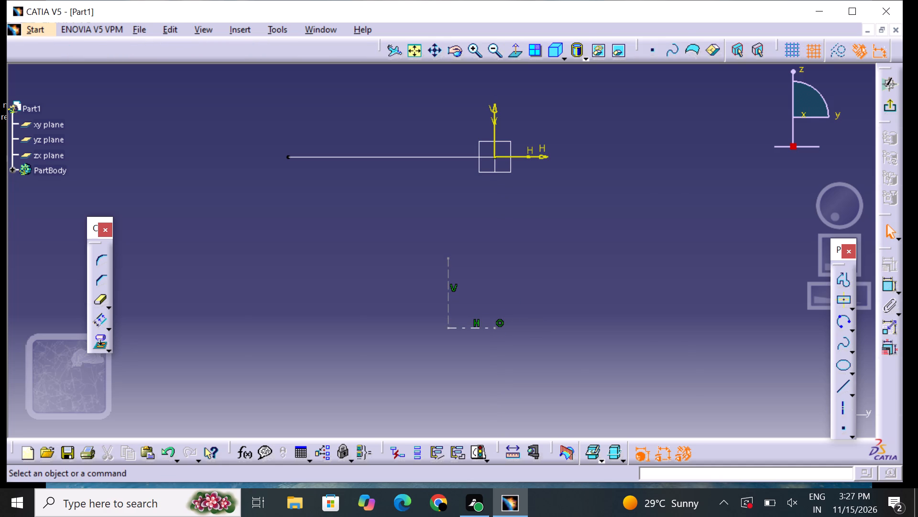
Dimension the horizontal axis line's length and set it to 116.85 mm.
{"action": "left_click", "coordinate": [882, 284]}
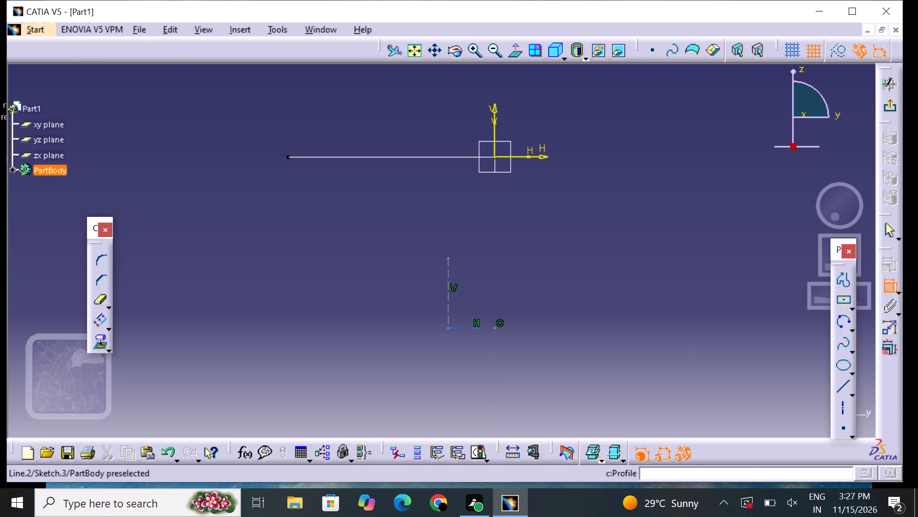
{"action": "left_click", "coordinate": [474, 326]}
{"action": "left_click", "coordinate": [480, 347]}
{"action": "double_click", "coordinate": [476, 340]}
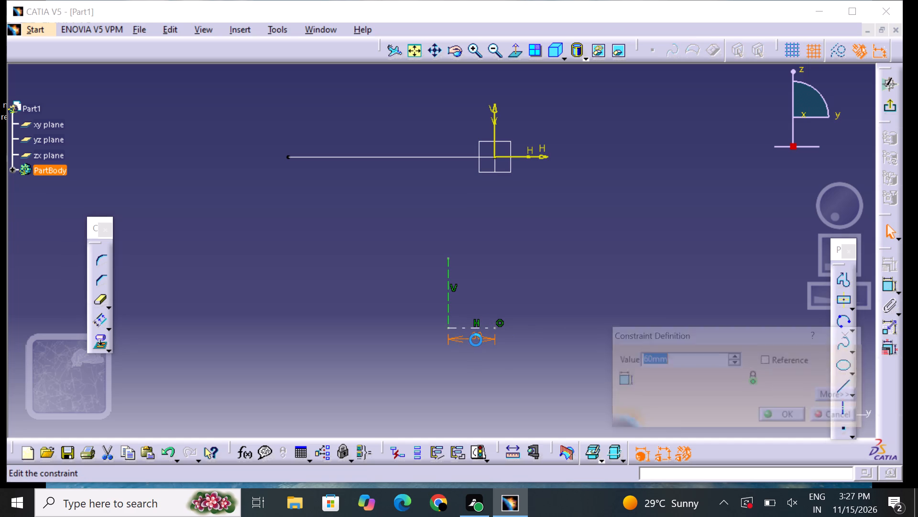
{"action": "key", "text": "BackSpace"}
{"action": "type", "text": "11"}
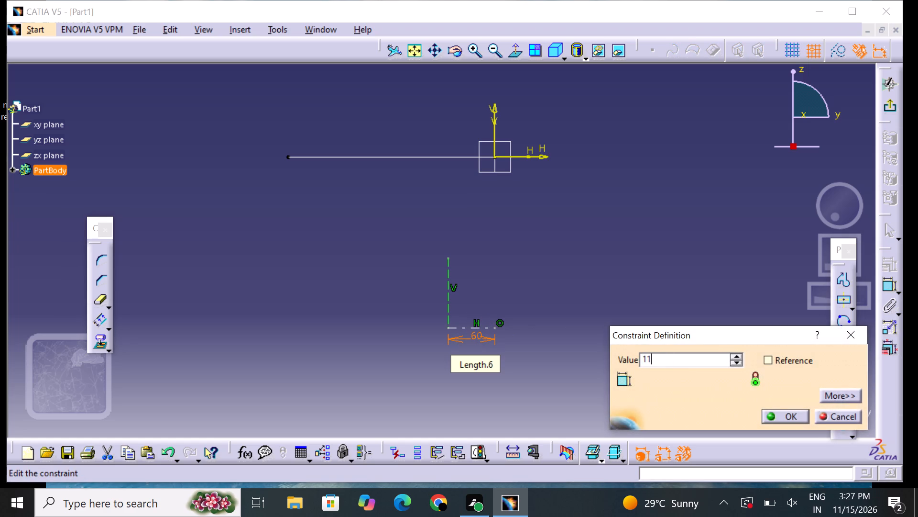
{"action": "type", "text": "6."}
{"action": "type", "text": "85"}
{"action": "key", "text": "Return"}
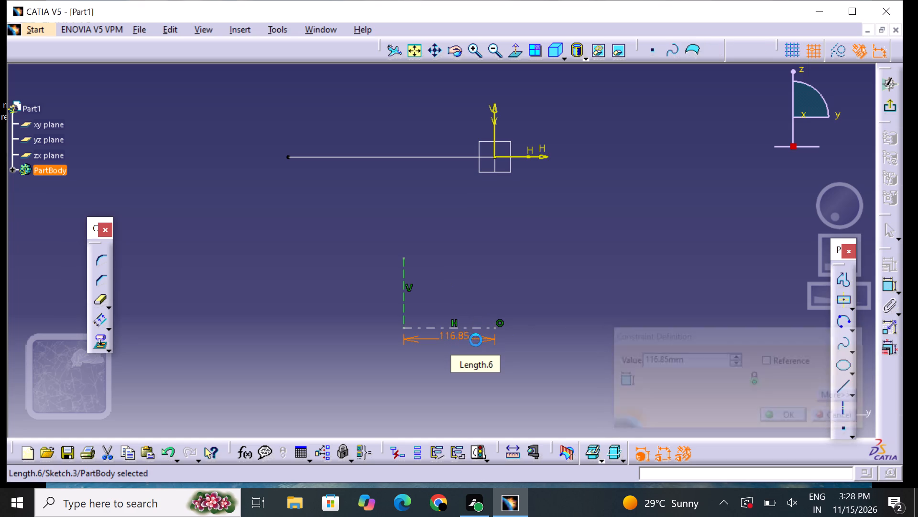
{"action": "left_click", "coordinate": [593, 348]}
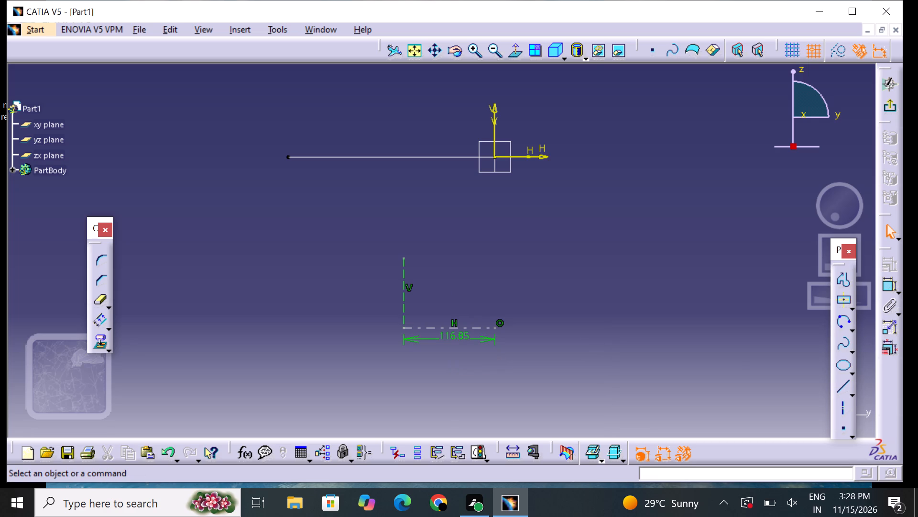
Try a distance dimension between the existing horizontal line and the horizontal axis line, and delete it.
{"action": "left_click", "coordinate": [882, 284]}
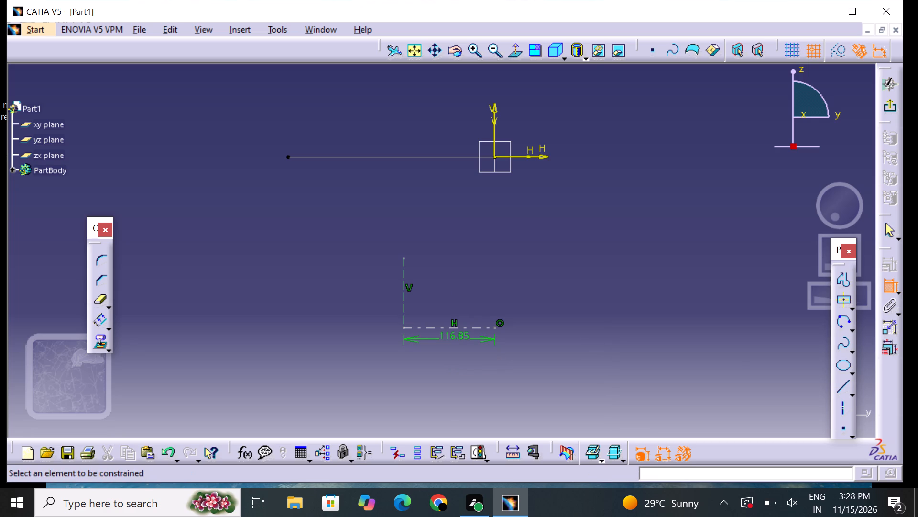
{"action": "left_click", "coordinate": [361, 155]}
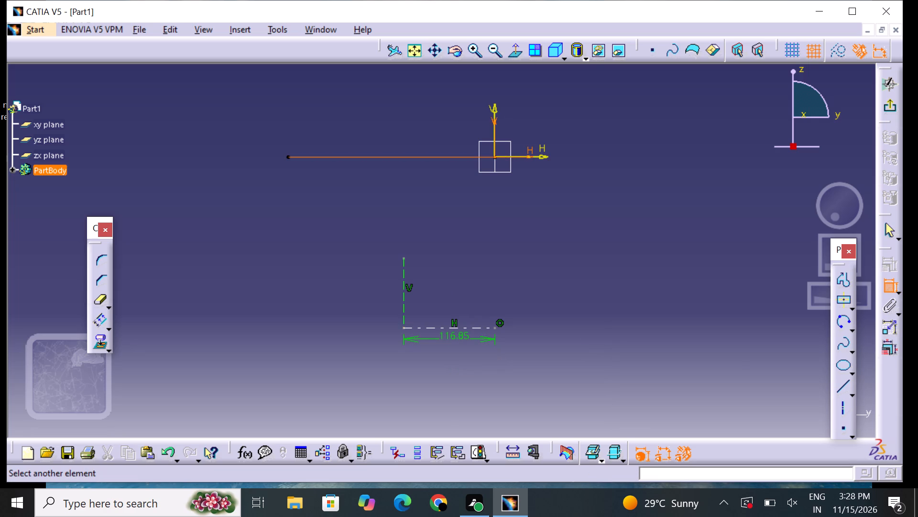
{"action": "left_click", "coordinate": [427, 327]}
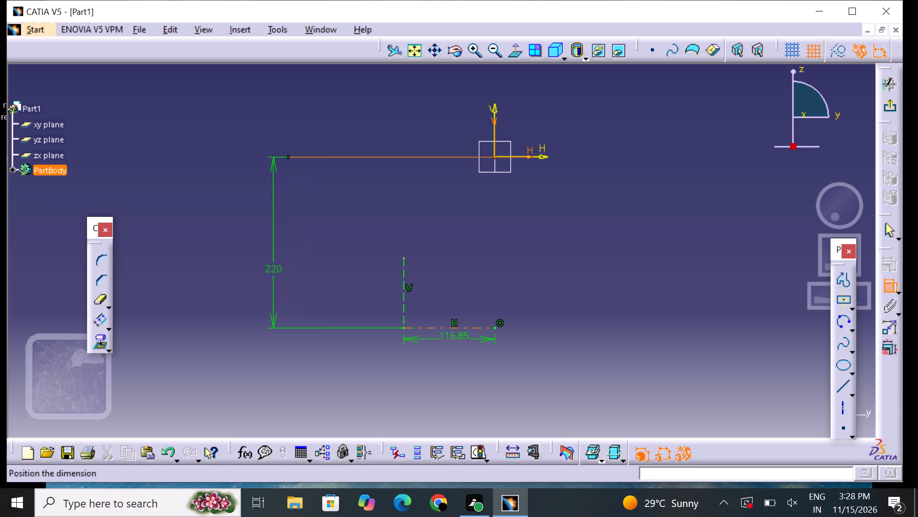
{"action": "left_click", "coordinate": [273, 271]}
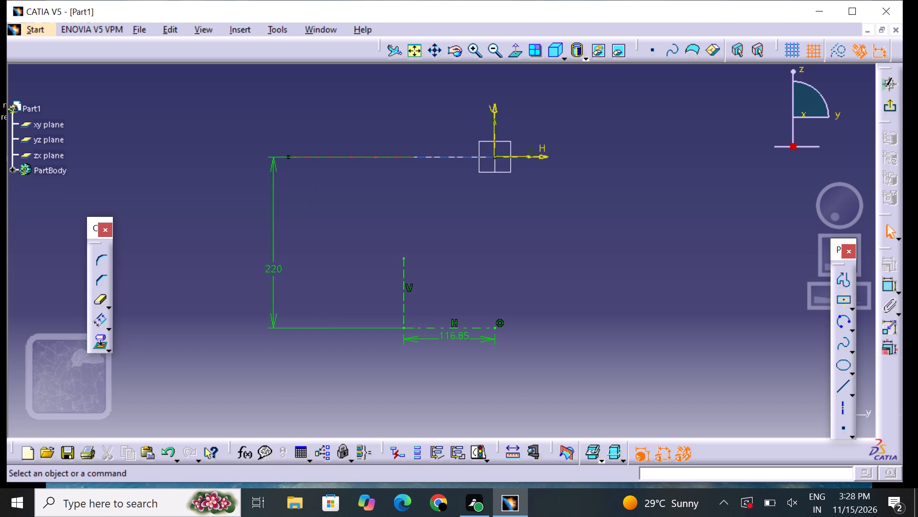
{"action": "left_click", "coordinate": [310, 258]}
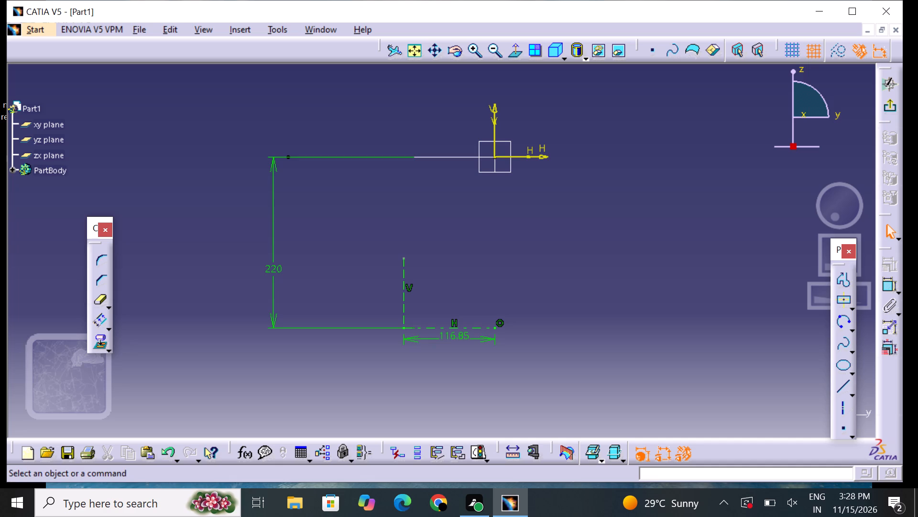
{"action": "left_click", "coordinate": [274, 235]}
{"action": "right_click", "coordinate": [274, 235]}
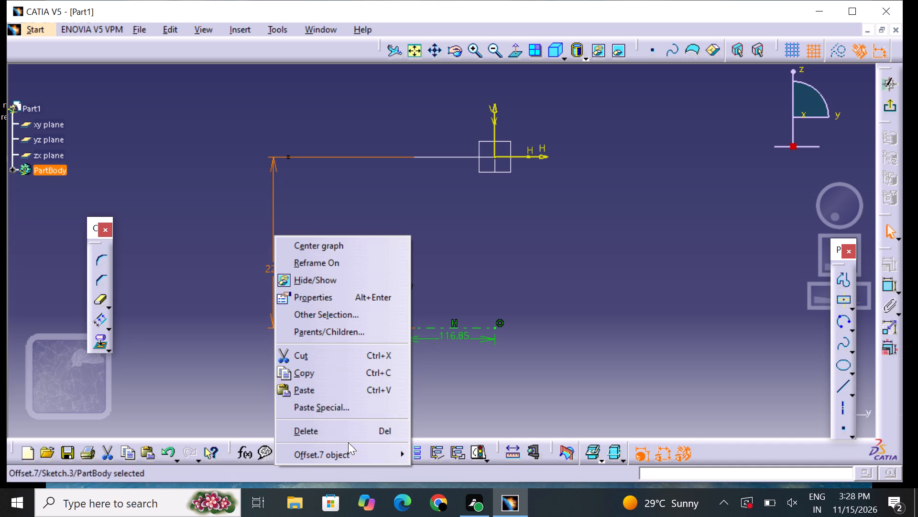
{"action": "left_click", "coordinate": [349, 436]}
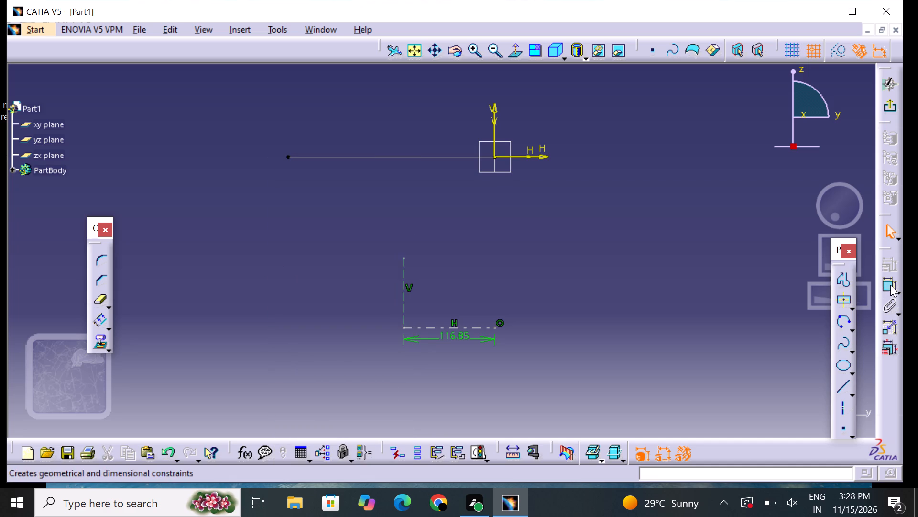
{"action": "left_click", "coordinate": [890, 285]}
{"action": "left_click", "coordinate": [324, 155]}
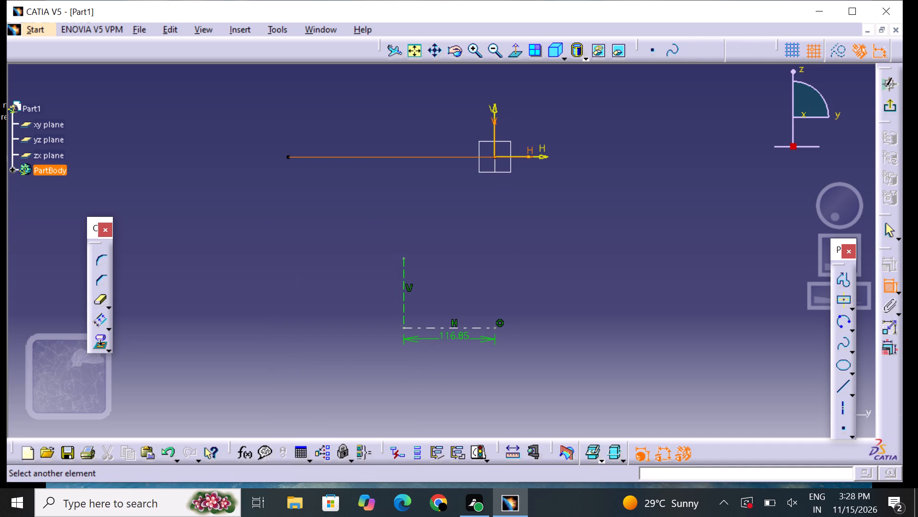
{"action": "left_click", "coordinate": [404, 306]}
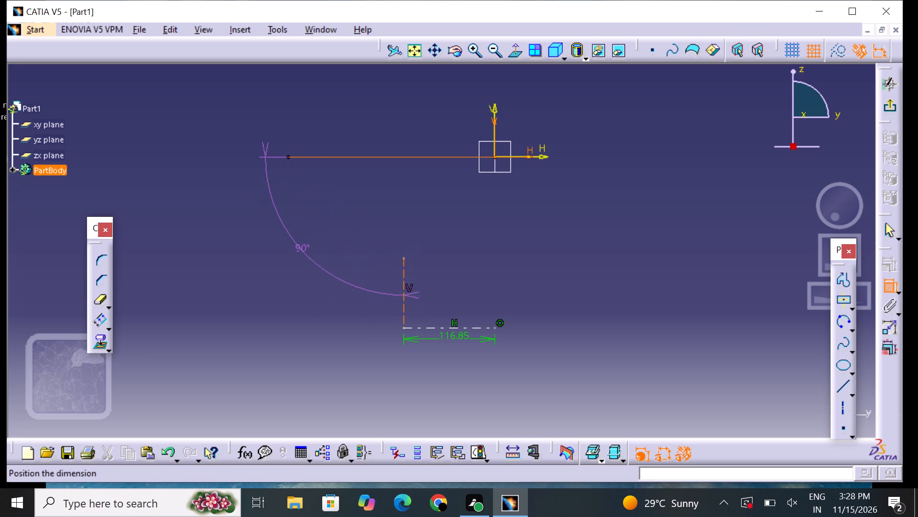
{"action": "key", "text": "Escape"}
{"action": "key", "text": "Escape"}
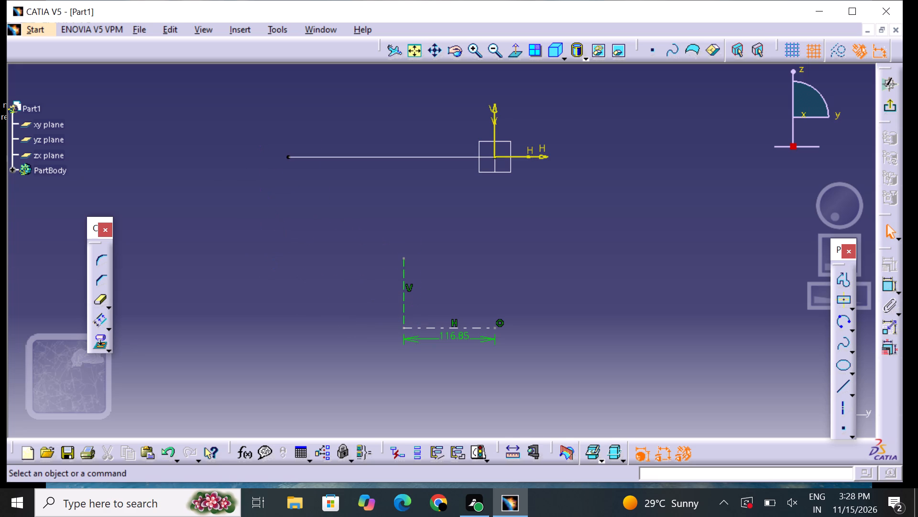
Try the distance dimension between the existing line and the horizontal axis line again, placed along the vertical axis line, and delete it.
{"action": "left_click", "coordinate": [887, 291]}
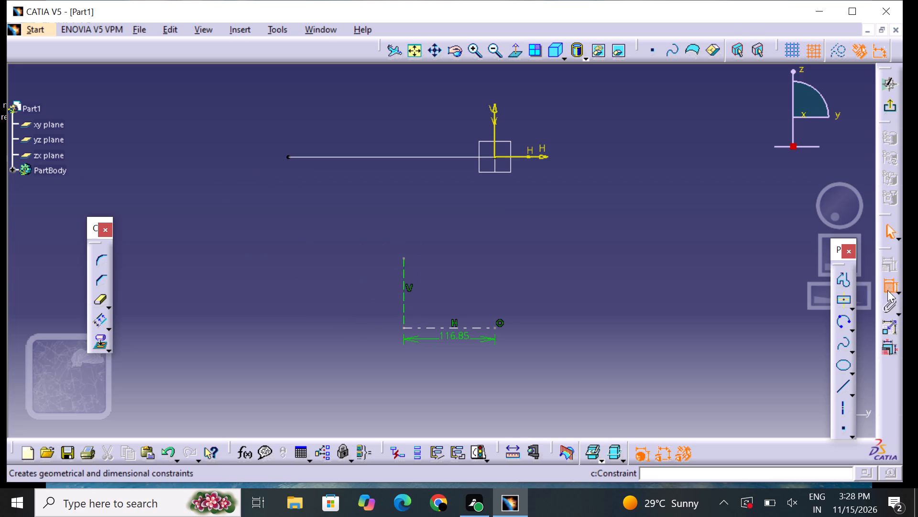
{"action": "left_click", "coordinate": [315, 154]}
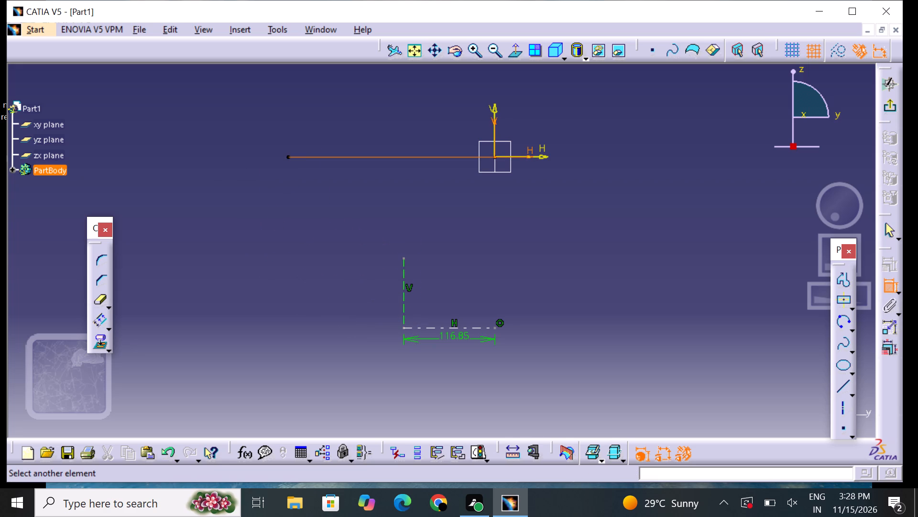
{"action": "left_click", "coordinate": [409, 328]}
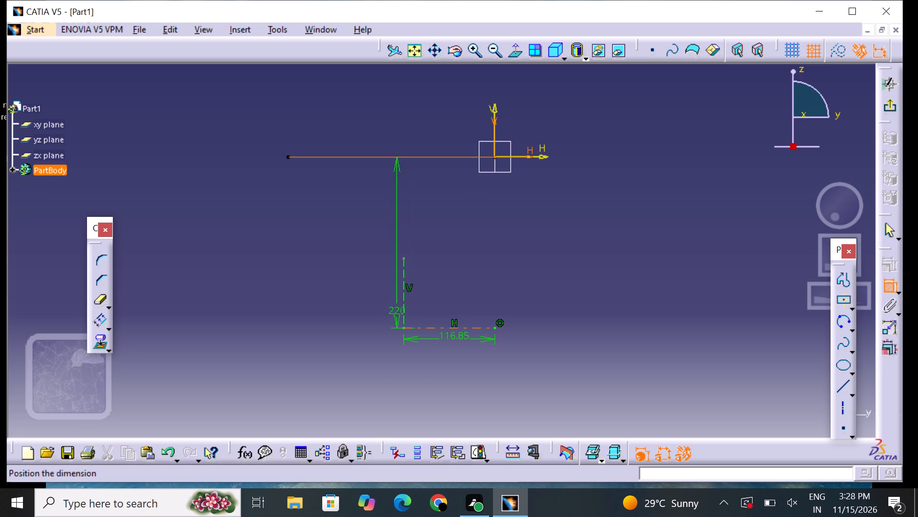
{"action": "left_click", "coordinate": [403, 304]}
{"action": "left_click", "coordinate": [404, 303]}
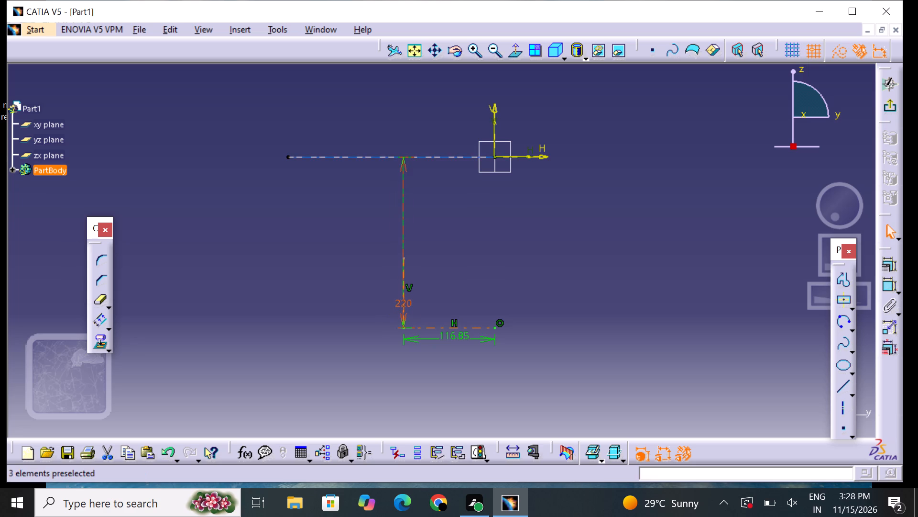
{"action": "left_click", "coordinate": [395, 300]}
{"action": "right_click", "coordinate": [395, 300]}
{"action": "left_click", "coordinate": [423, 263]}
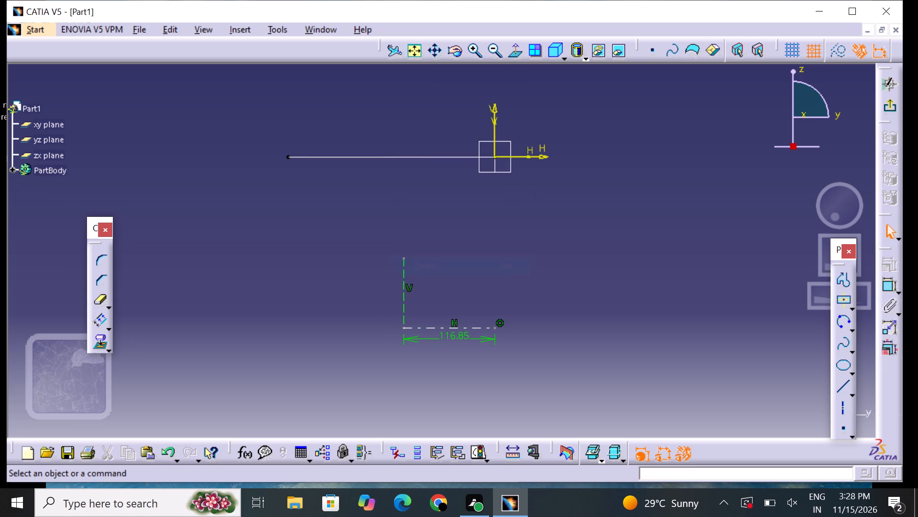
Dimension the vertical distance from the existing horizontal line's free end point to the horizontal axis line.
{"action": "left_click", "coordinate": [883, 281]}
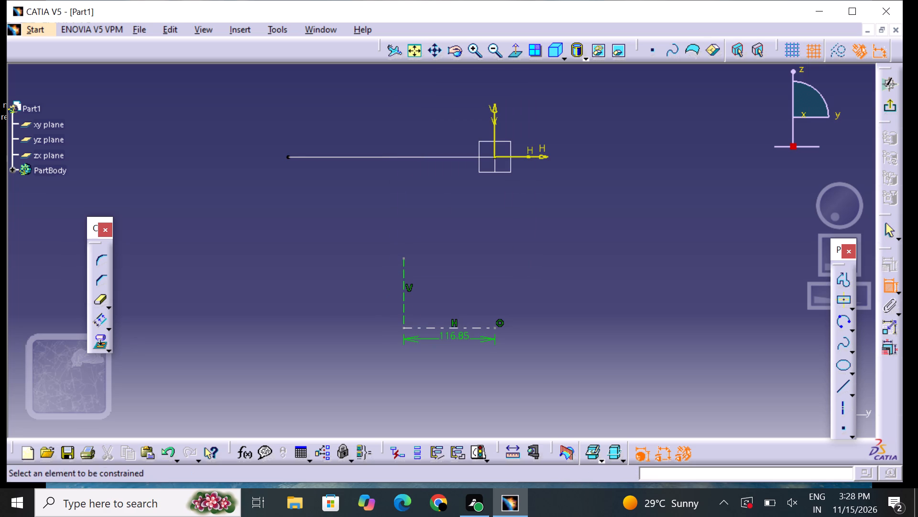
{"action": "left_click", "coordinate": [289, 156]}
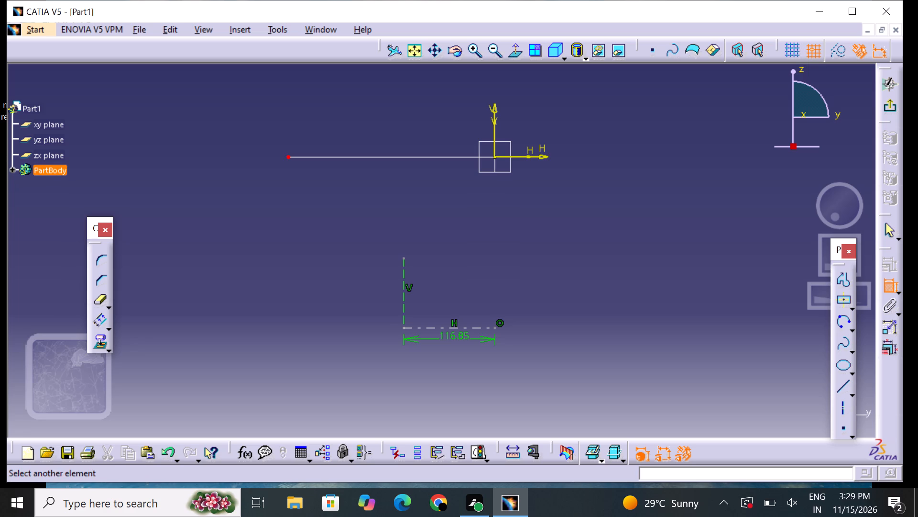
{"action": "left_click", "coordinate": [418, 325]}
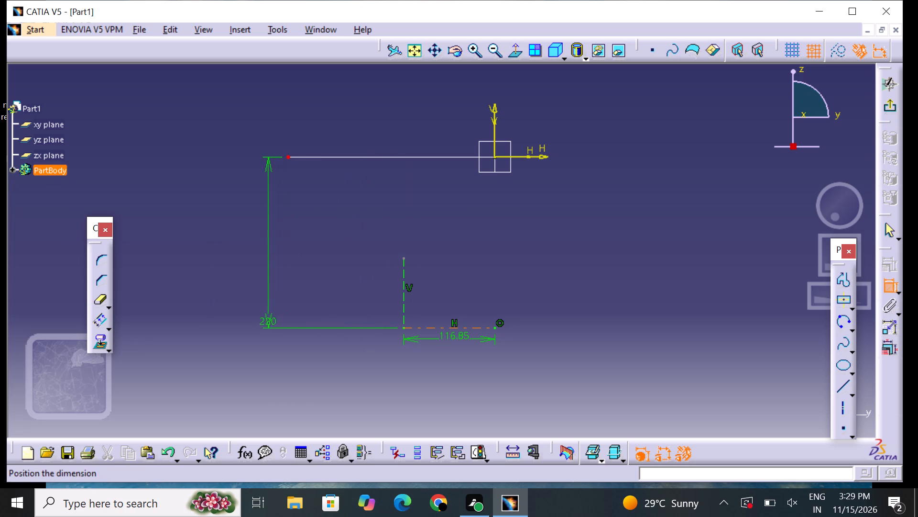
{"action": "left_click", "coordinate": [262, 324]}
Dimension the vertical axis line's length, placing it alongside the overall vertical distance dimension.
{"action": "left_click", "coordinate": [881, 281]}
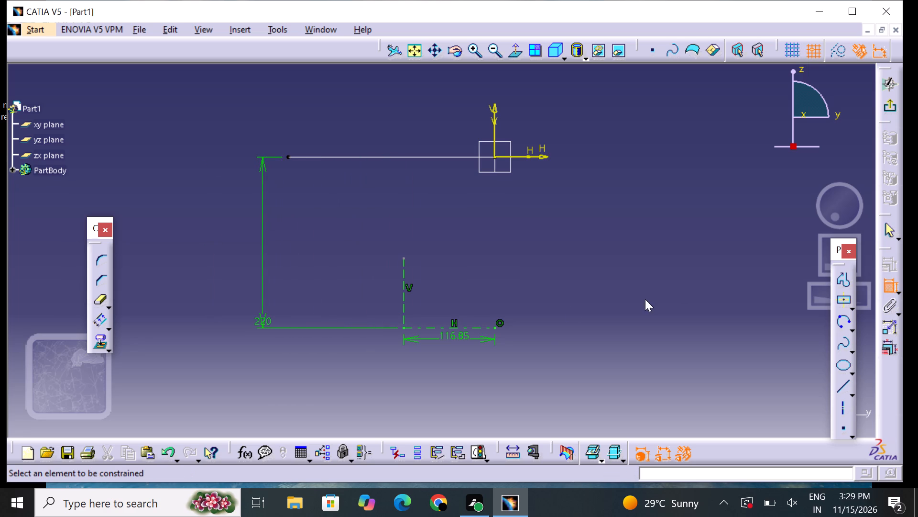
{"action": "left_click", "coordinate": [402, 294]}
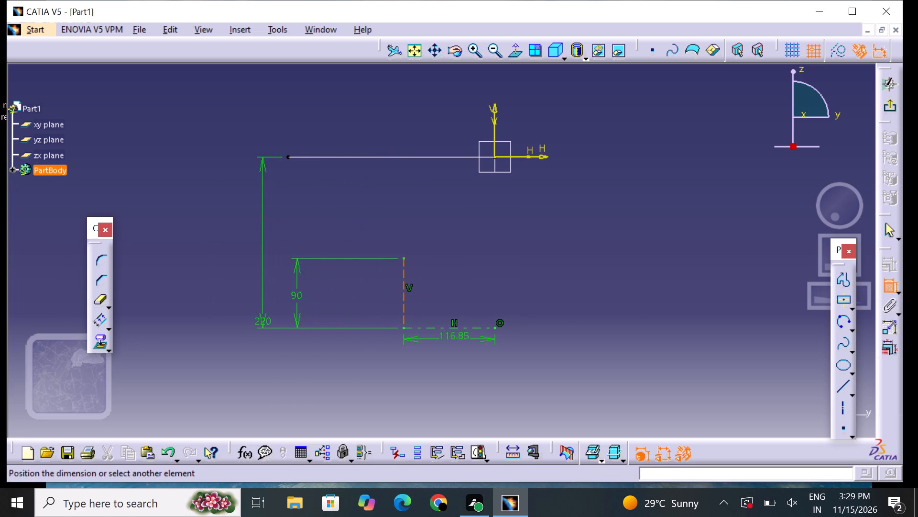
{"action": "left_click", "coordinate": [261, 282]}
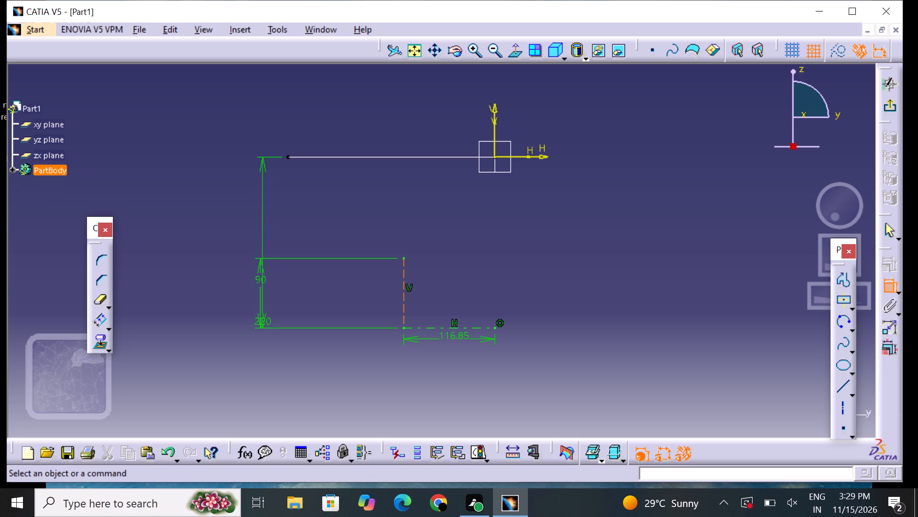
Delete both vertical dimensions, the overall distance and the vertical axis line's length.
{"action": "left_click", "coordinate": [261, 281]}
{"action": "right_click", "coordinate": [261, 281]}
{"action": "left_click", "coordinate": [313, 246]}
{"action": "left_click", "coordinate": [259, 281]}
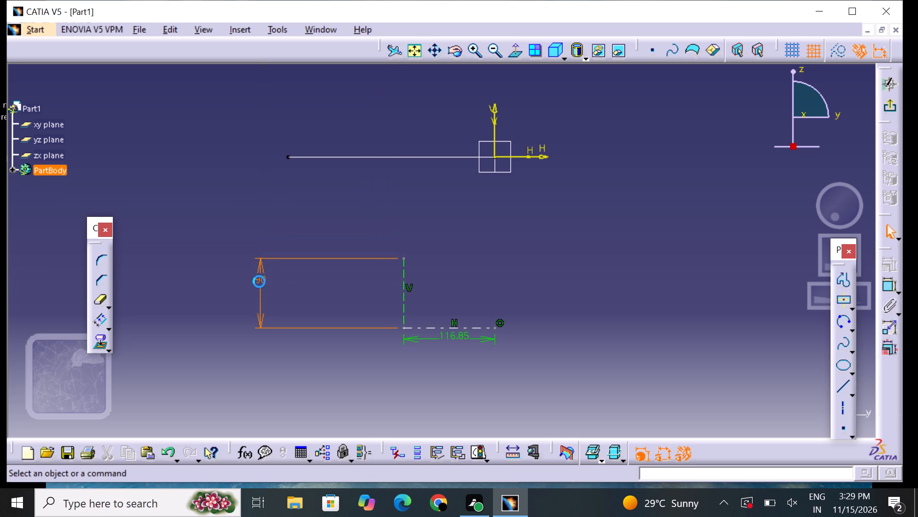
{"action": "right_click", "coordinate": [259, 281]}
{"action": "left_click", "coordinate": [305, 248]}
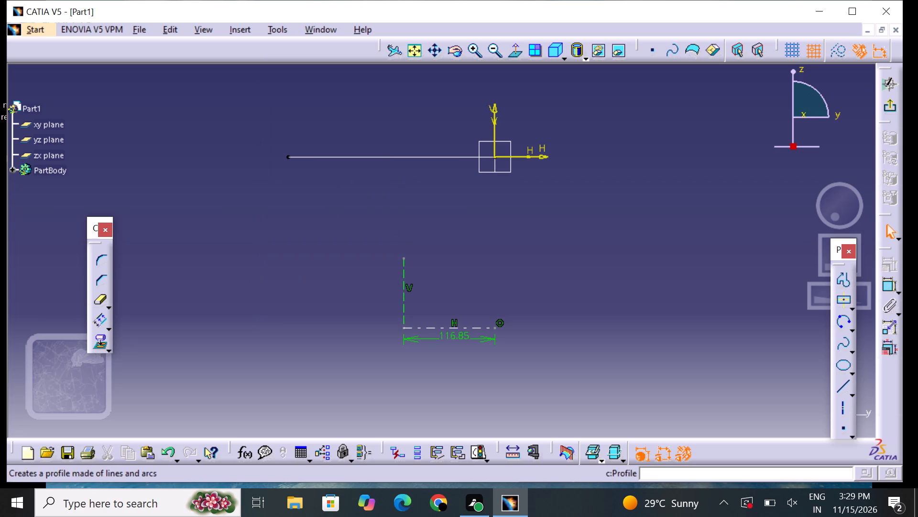
Create a constraint between the vertical axis line and the existing horizontal line.
{"action": "left_click", "coordinate": [883, 281]}
{"action": "left_click", "coordinate": [403, 301]}
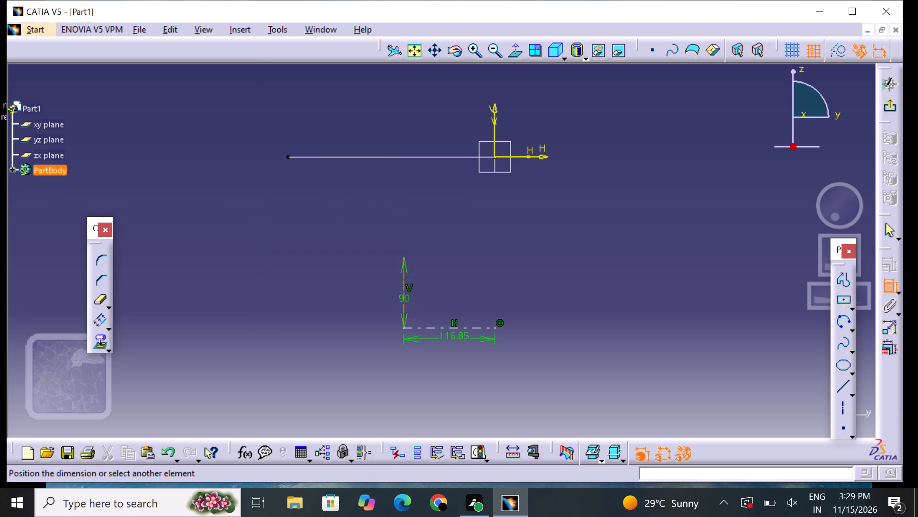
{"action": "left_click", "coordinate": [306, 158]}
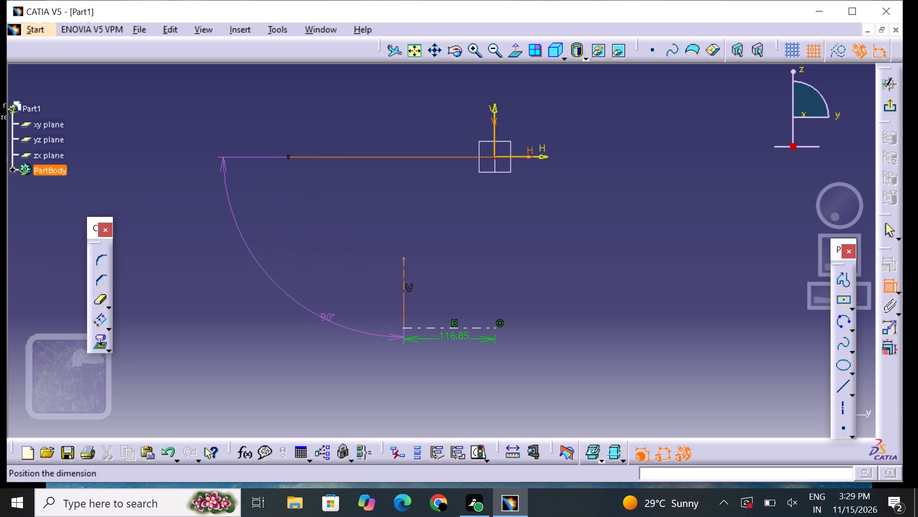
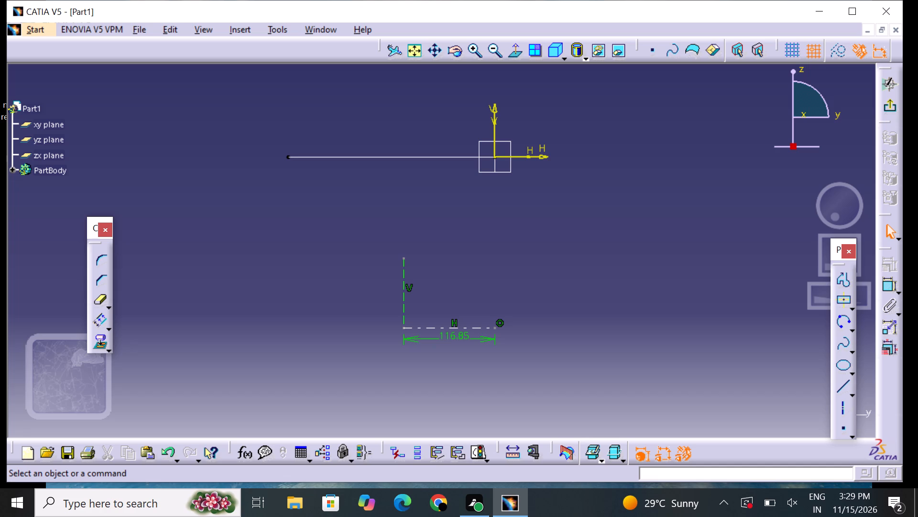
Dimension the horizontal distance between the existing horizontal line's free end point and the vertical axis line, placing it below the sketch.
{"action": "left_click", "coordinate": [884, 286]}
{"action": "left_click", "coordinate": [287, 155]}
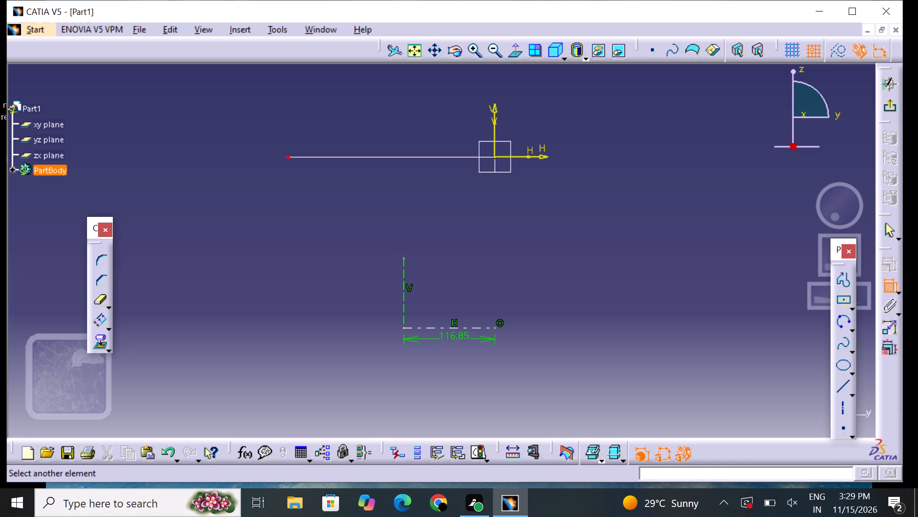
{"action": "left_click", "coordinate": [405, 316]}
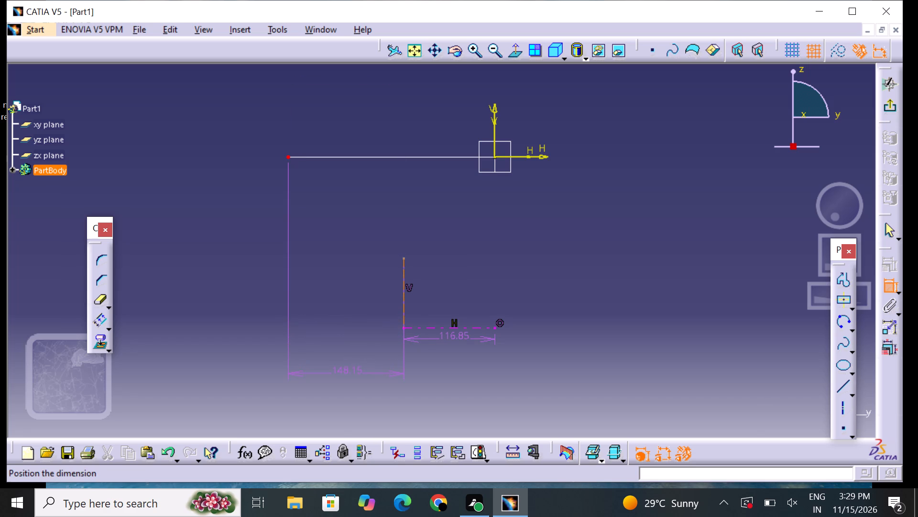
{"action": "left_click", "coordinate": [343, 367]}
{"action": "left_click", "coordinate": [372, 314]}
Delete the horizontal axis line's length dimension.
{"action": "left_click", "coordinate": [454, 334]}
{"action": "right_click", "coordinate": [454, 337]}
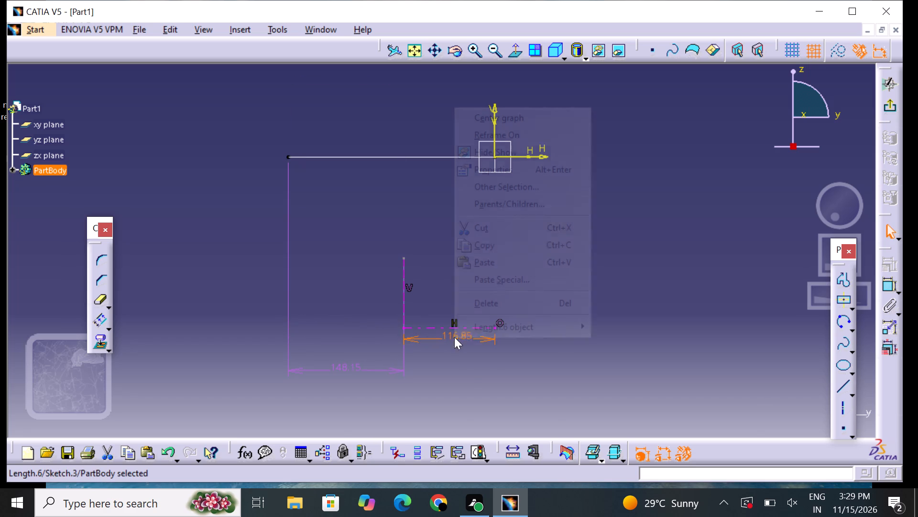
{"action": "left_click", "coordinate": [504, 307]}
Set the horizontal distance from the existing line's free end point to the vertical axis line to 116.85 mm.
{"action": "left_click", "coordinate": [349, 365]}
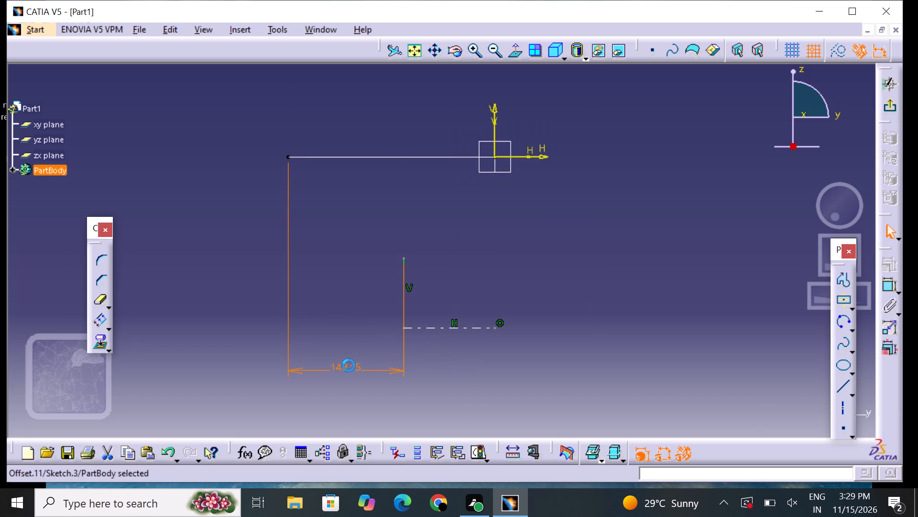
{"action": "left_click", "coordinate": [349, 364]}
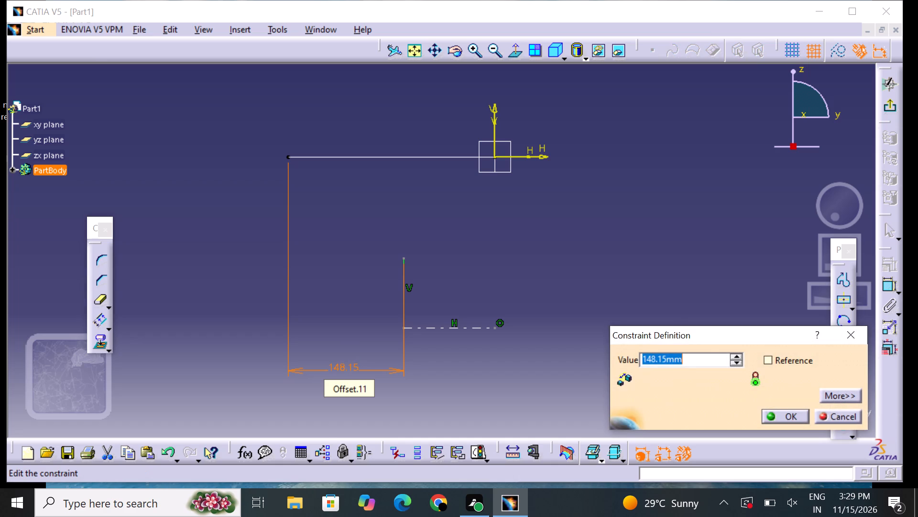
{"action": "key", "text": "BackSpace"}
{"action": "type", "text": "11"}
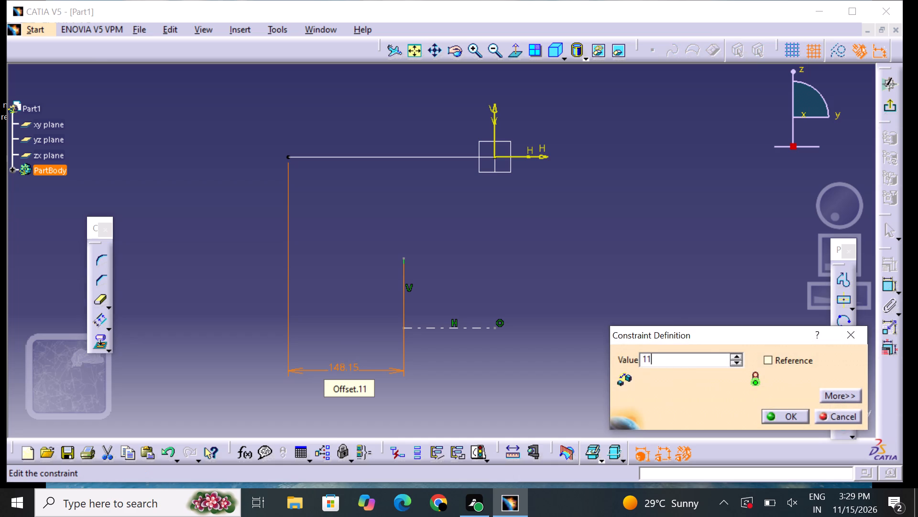
{"action": "type", "text": "6."}
{"action": "type", "text": "85"}
{"action": "type", "text": "888"}
{"action": "key", "text": "BackSpace"}
{"action": "key", "text": "BackSpace"}
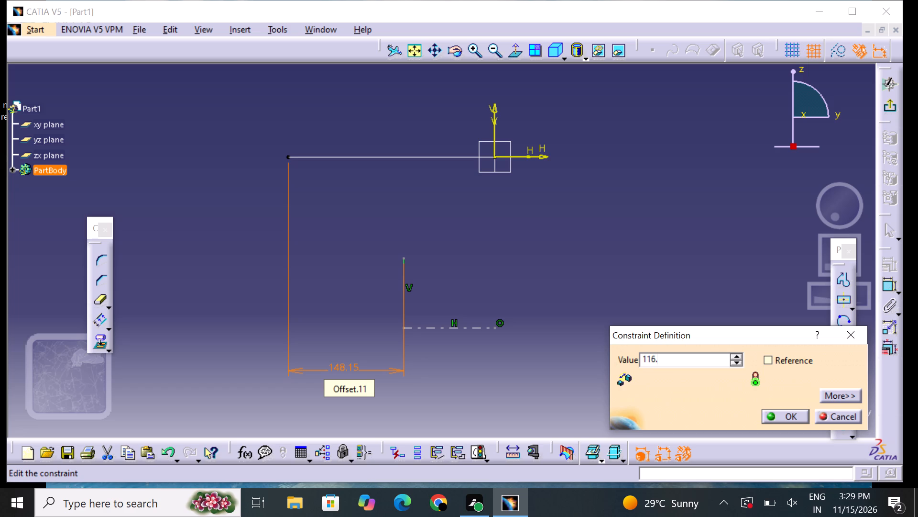
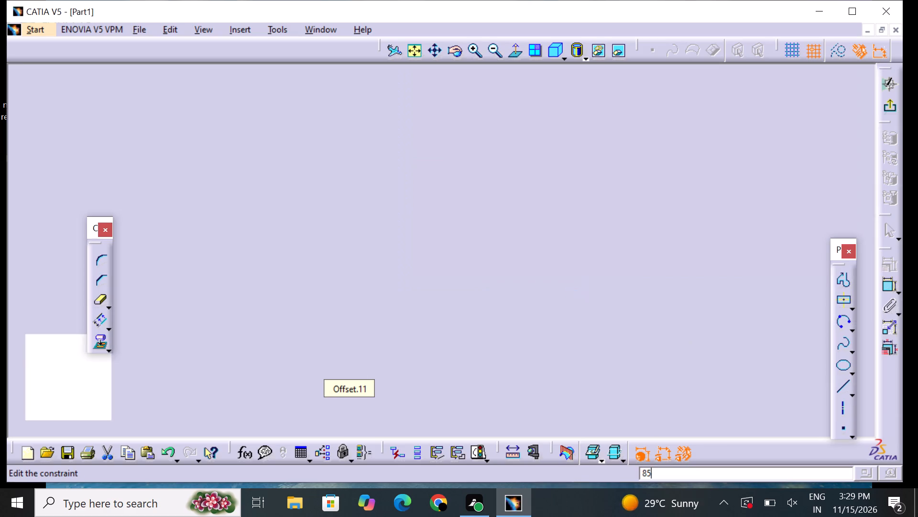
Set the horizontal distance between the existing line's free end point and the vertical axis line to 116.85 mm.
{"action": "left_click_drag", "start_coordinate": [711, 270], "coordinate": [707, 275]}
{"action": "left_click", "coordinate": [576, 315]}
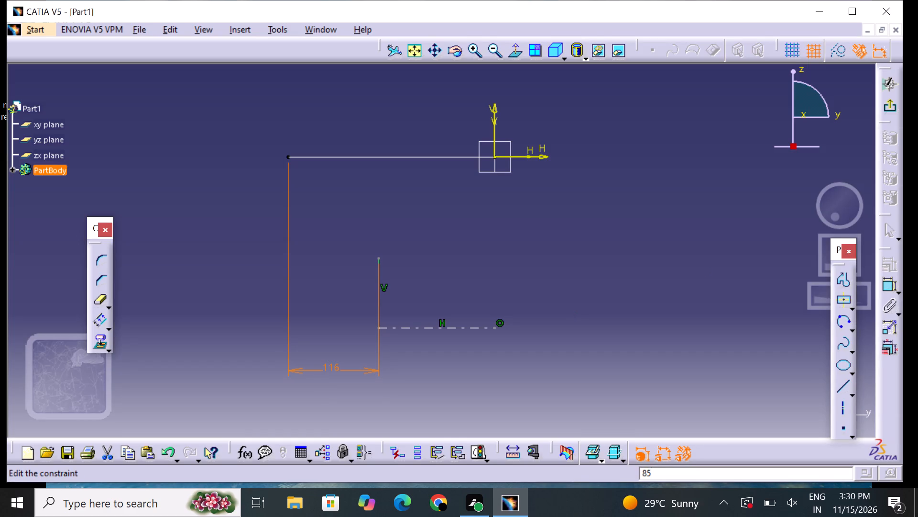
{"action": "left_click", "coordinate": [342, 368]}
{"action": "triple_click", "coordinate": [335, 367]}
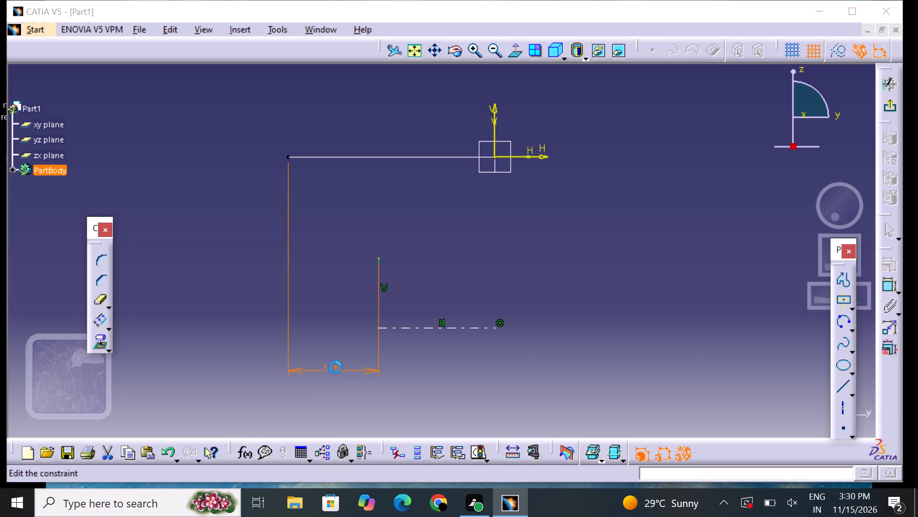
{"action": "left_click", "coordinate": [335, 367]}
{"action": "double_click", "coordinate": [335, 366]}
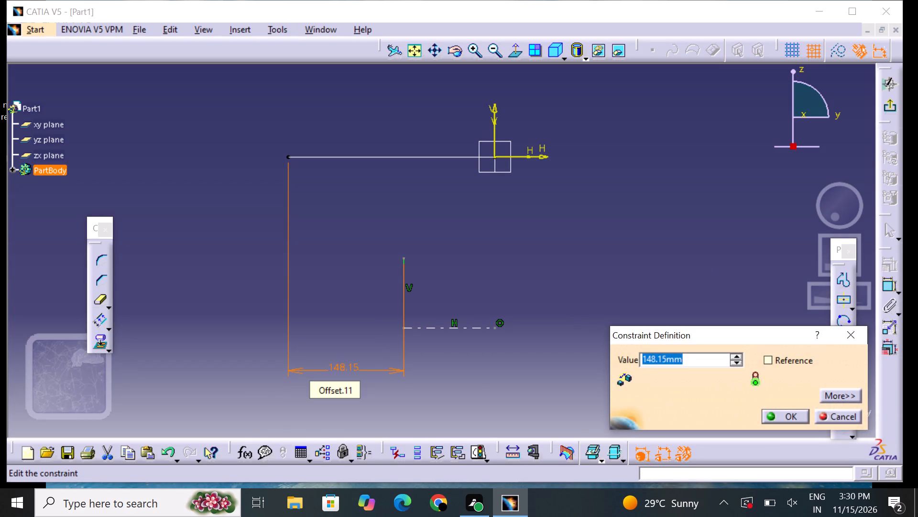
{"action": "key", "text": "BackSpace"}
{"action": "type", "text": "11"}
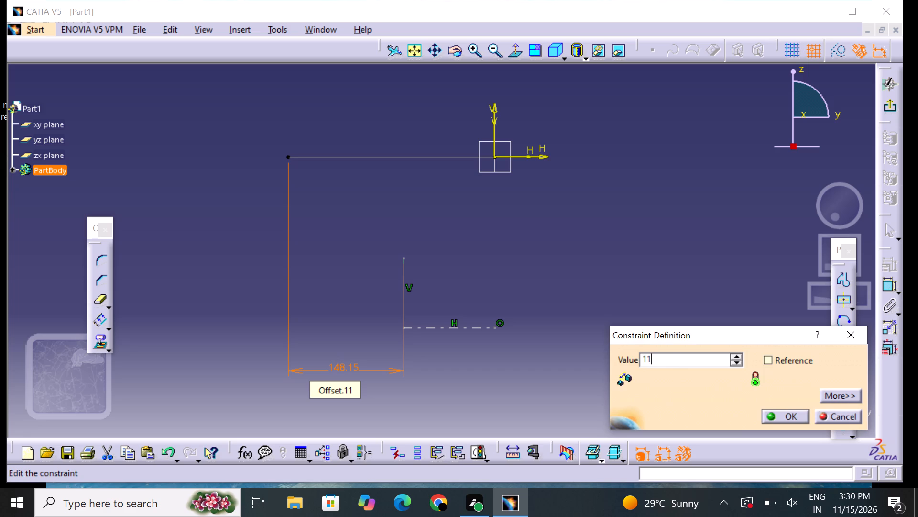
{"action": "key", "text": "6"}
{"action": "key", "text": "period"}
{"action": "type", "text": "85"}
{"action": "key", "text": "Return"}
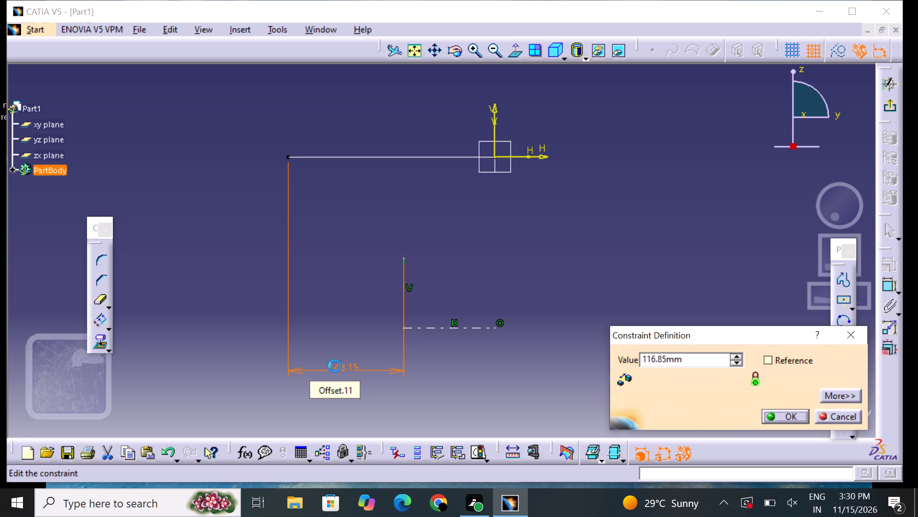
{"action": "left_click_drag", "start_coordinate": [432, 371], "coordinate": [444, 391]}
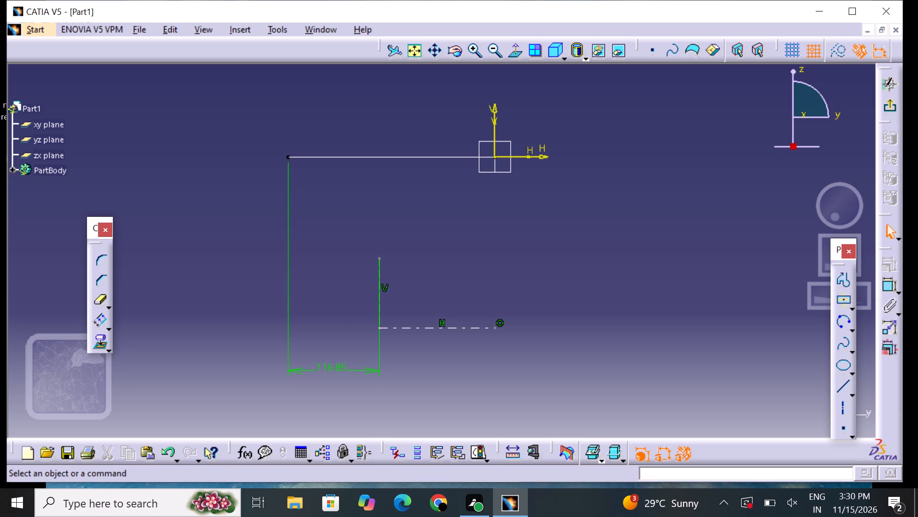
Dimension the vertical axis line's length, placing the dimension between that line and the existing line's free end.
{"action": "left_click_drag", "start_coordinate": [885, 285], "coordinate": [886, 292]}
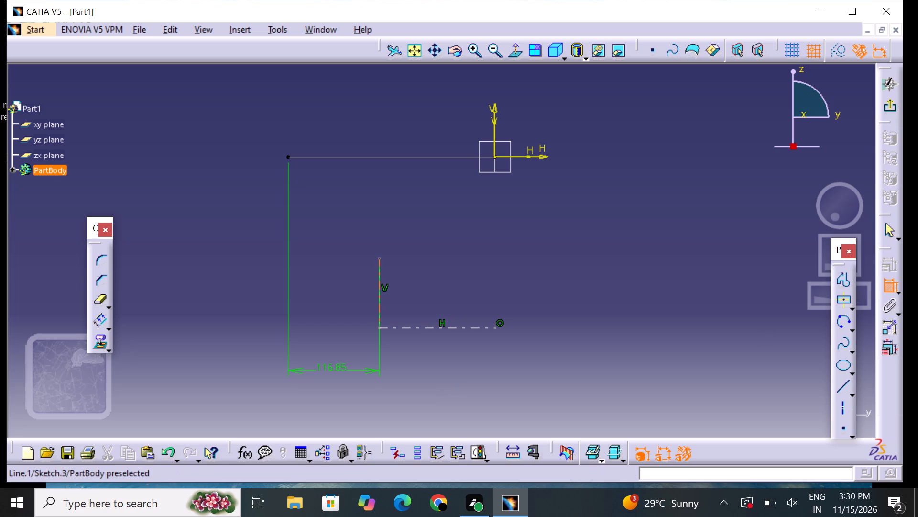
{"action": "left_click", "coordinate": [380, 303]}
{"action": "left_click", "coordinate": [350, 301]}
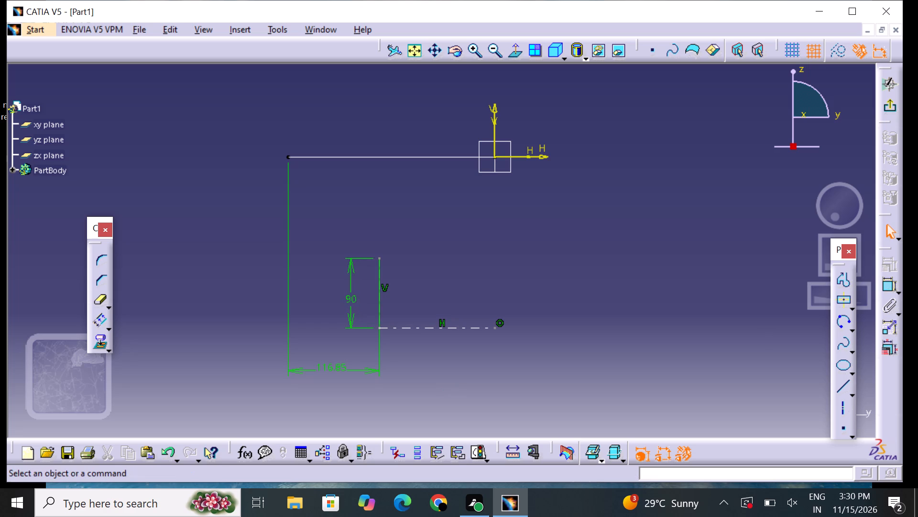
Dimension the length of the horizontal axis line in the sketch.
{"action": "left_click_drag", "start_coordinate": [886, 281], "coordinate": [884, 289]}
{"action": "left_click_drag", "start_coordinate": [454, 328], "coordinate": [454, 332]}
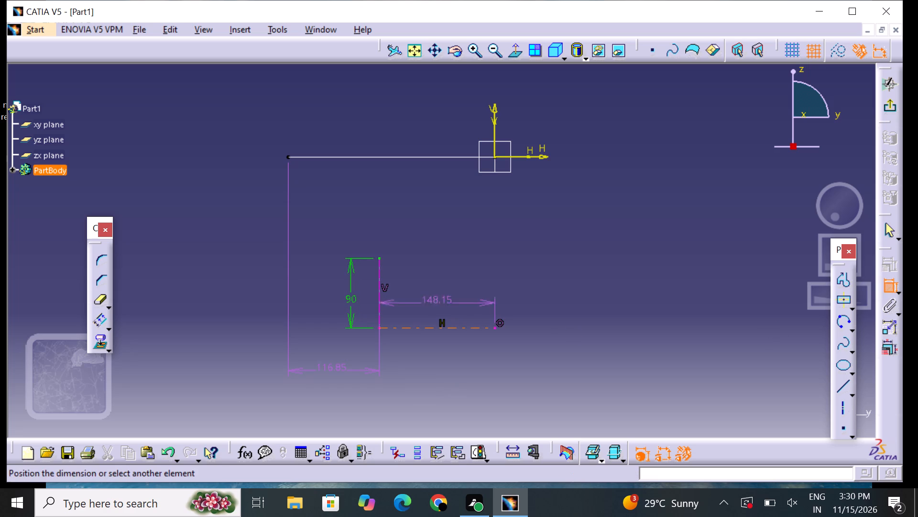
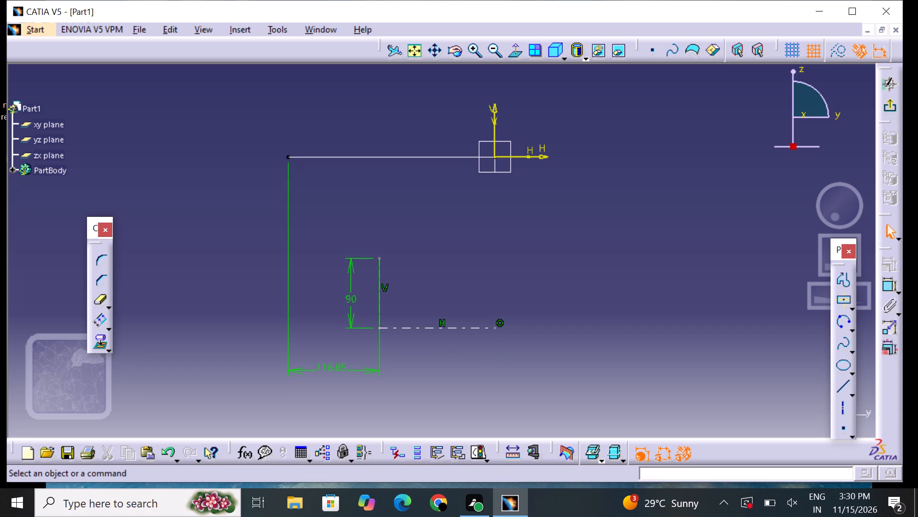
Set the vertical axis line's length to 42.5 mm.
{"action": "double_click", "coordinate": [351, 303]}
{"action": "key", "text": "BackSpace"}
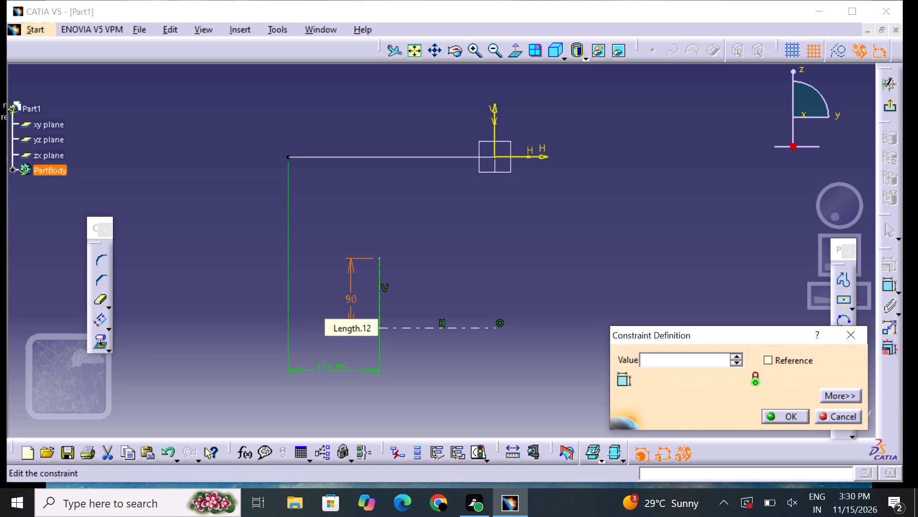
{"action": "type", "text": "42"}
{"action": "type", "text": ".5"}
{"action": "key", "text": "Return"}
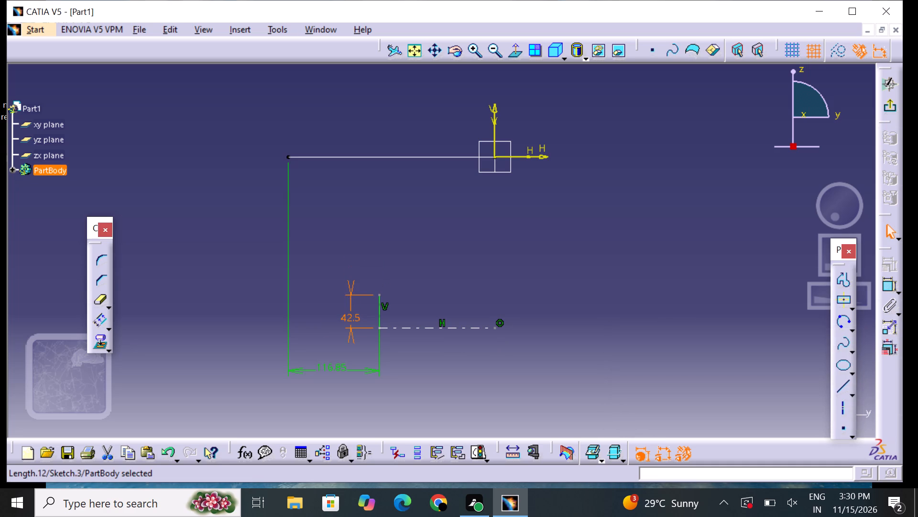
{"action": "left_click", "coordinate": [439, 262]}
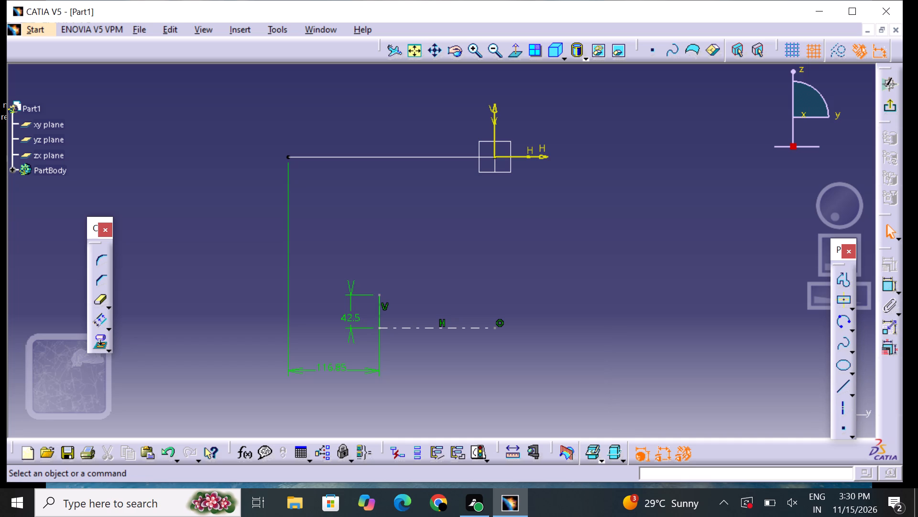
Constrain the vertical distance between the existing horizontal line and the horizontal axis line to 297.5 mm.
{"action": "left_click", "coordinate": [888, 287]}
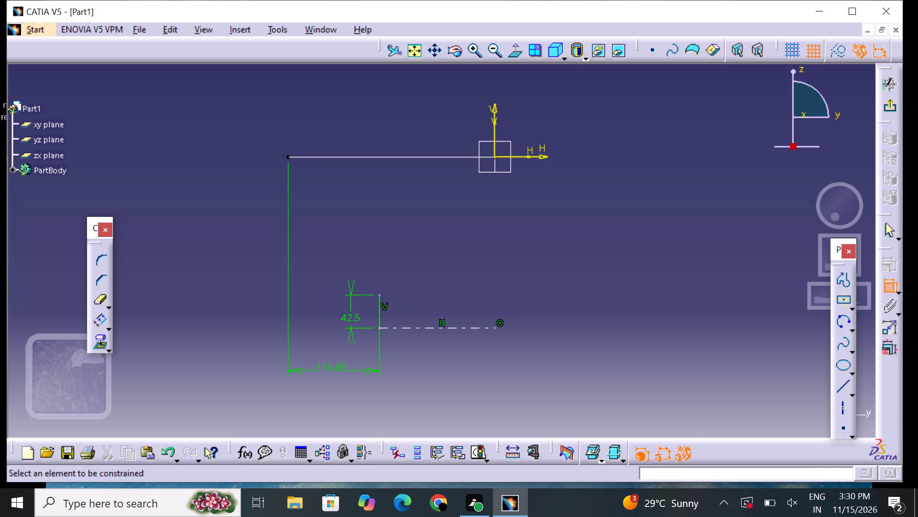
{"action": "left_click", "coordinate": [411, 154]}
{"action": "left_click", "coordinate": [438, 328]}
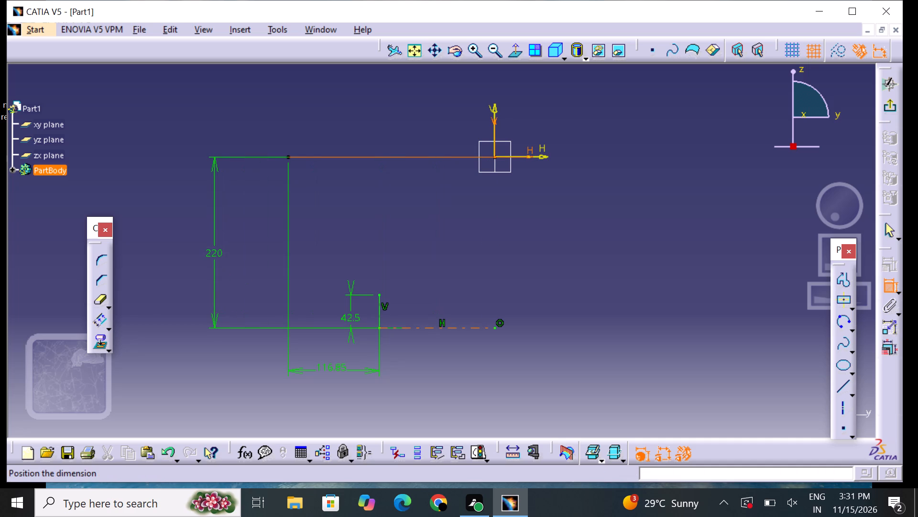
{"action": "left_click", "coordinate": [214, 256]}
{"action": "left_click", "coordinate": [215, 253]}
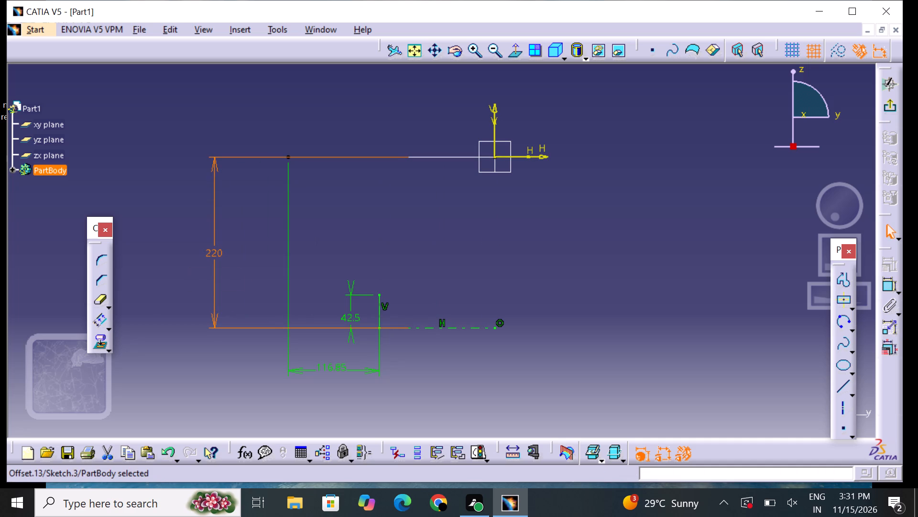
{"action": "left_click", "coordinate": [215, 252]}
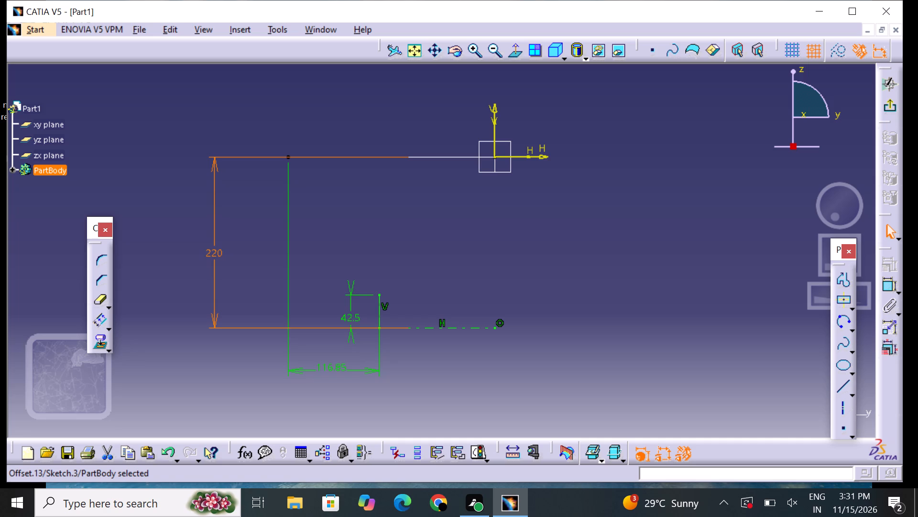
{"action": "double_click", "coordinate": [215, 252]}
{"action": "key", "text": "BackSpace"}
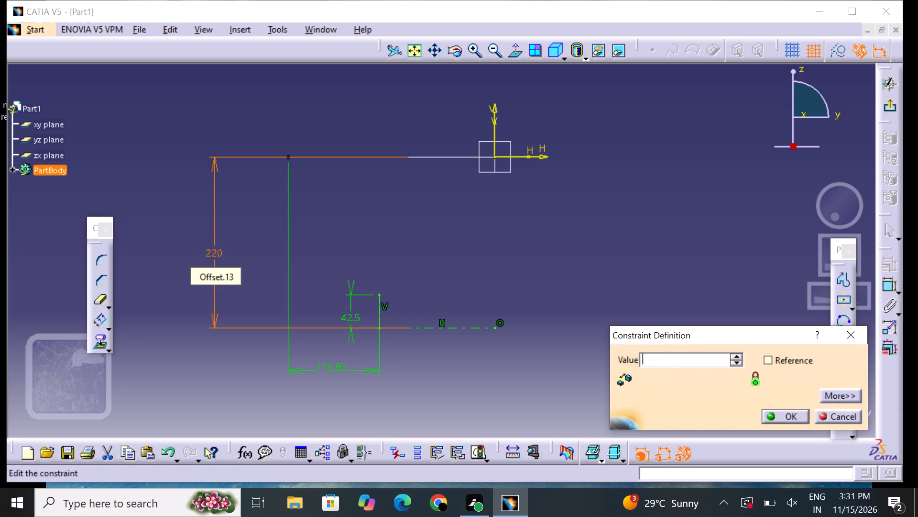
{"action": "key", "text": "2"}
{"action": "type", "text": "97"}
{"action": "type", "text": ".5"}
{"action": "key", "text": "Return"}
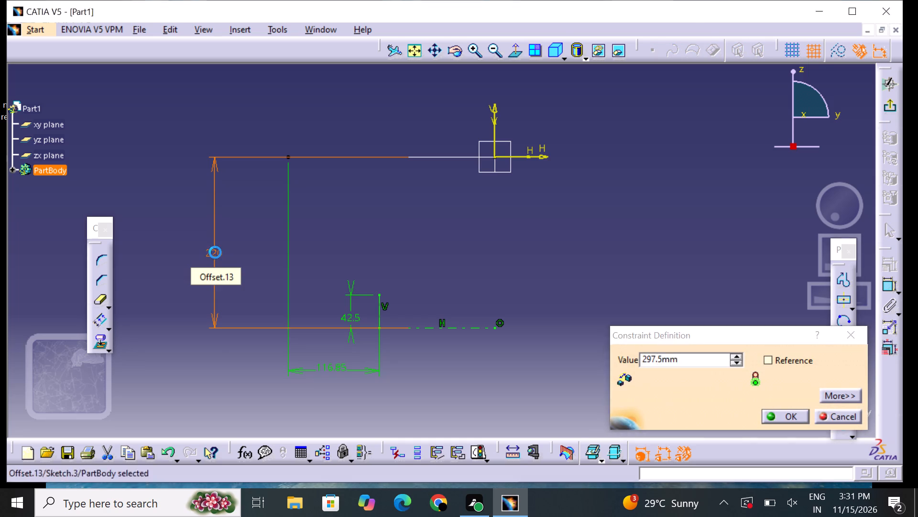
{"action": "left_click", "coordinate": [427, 278]}
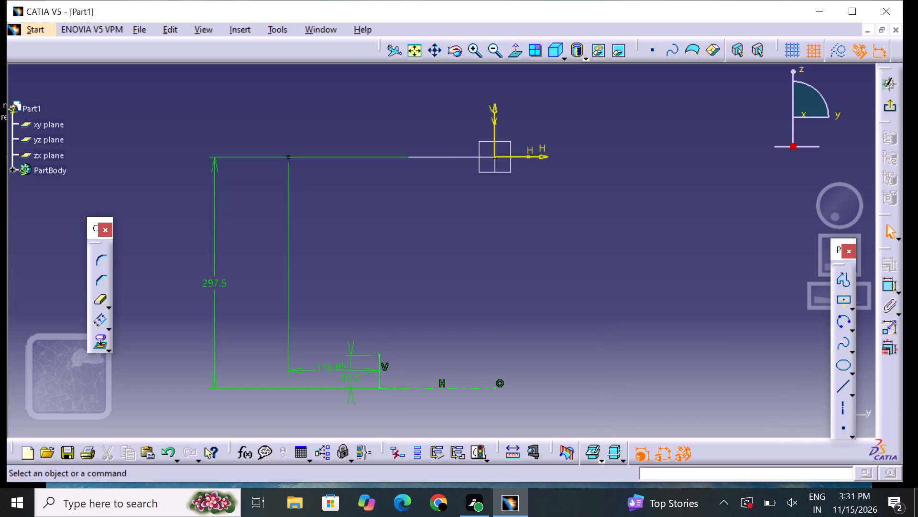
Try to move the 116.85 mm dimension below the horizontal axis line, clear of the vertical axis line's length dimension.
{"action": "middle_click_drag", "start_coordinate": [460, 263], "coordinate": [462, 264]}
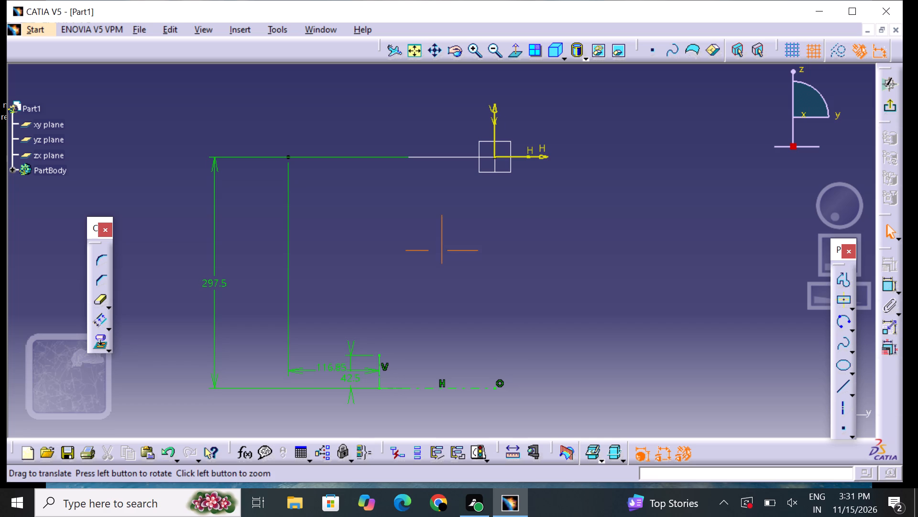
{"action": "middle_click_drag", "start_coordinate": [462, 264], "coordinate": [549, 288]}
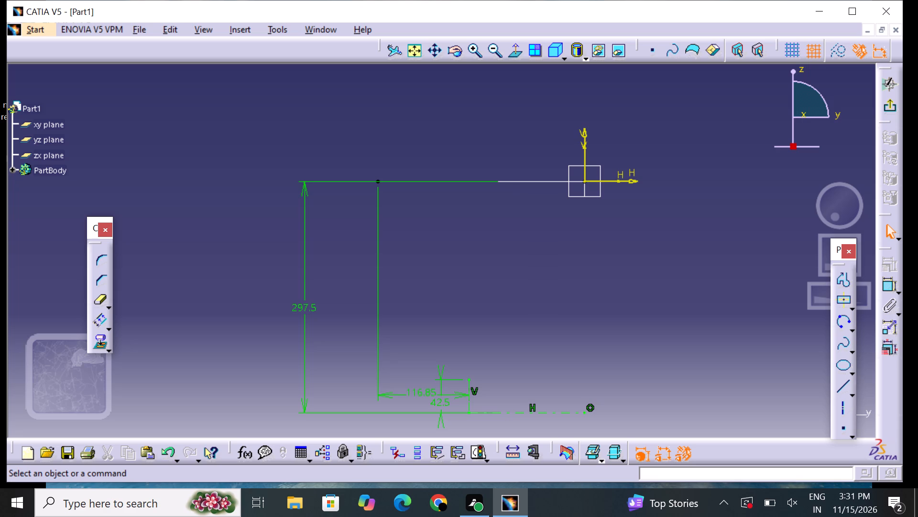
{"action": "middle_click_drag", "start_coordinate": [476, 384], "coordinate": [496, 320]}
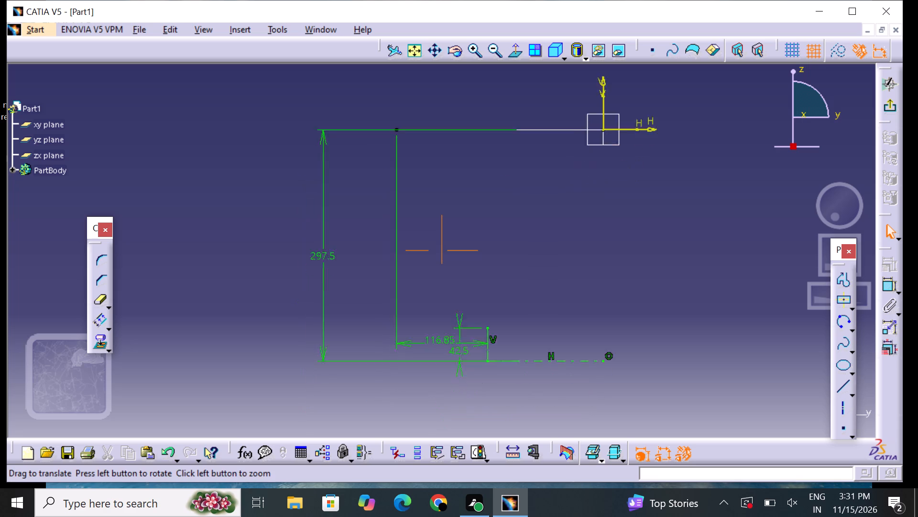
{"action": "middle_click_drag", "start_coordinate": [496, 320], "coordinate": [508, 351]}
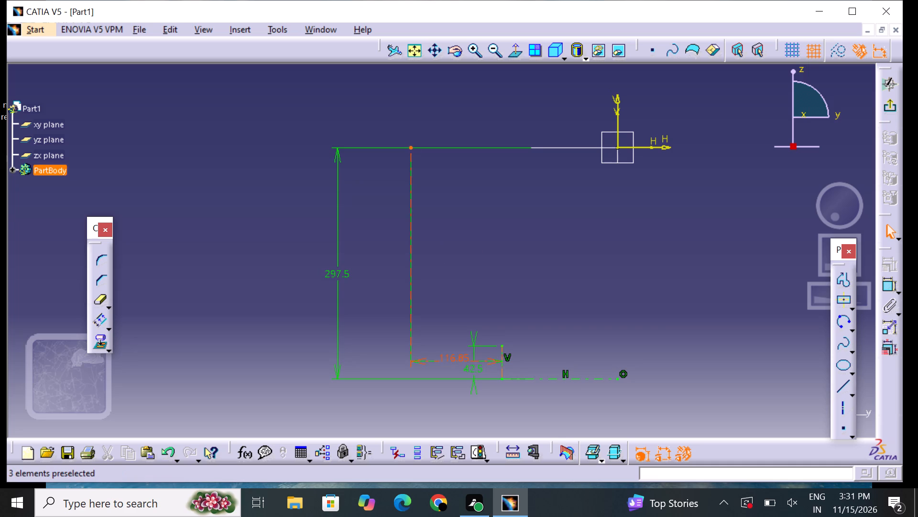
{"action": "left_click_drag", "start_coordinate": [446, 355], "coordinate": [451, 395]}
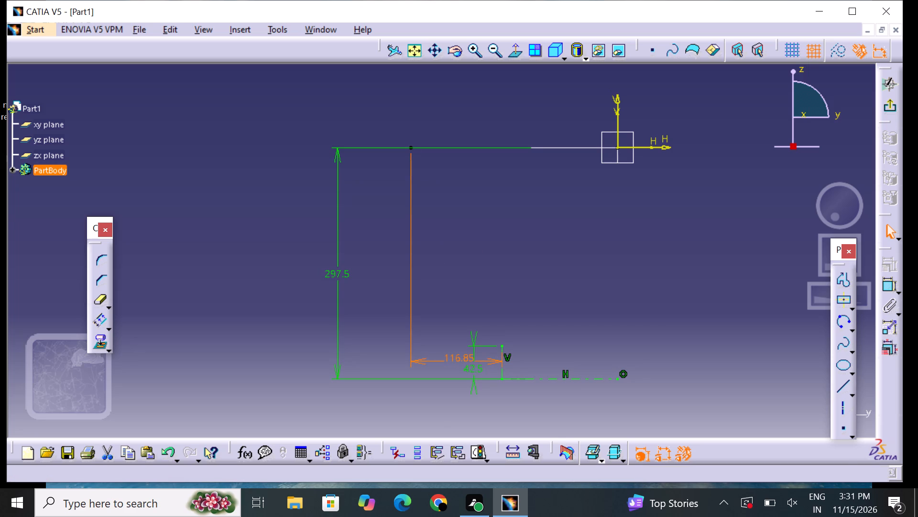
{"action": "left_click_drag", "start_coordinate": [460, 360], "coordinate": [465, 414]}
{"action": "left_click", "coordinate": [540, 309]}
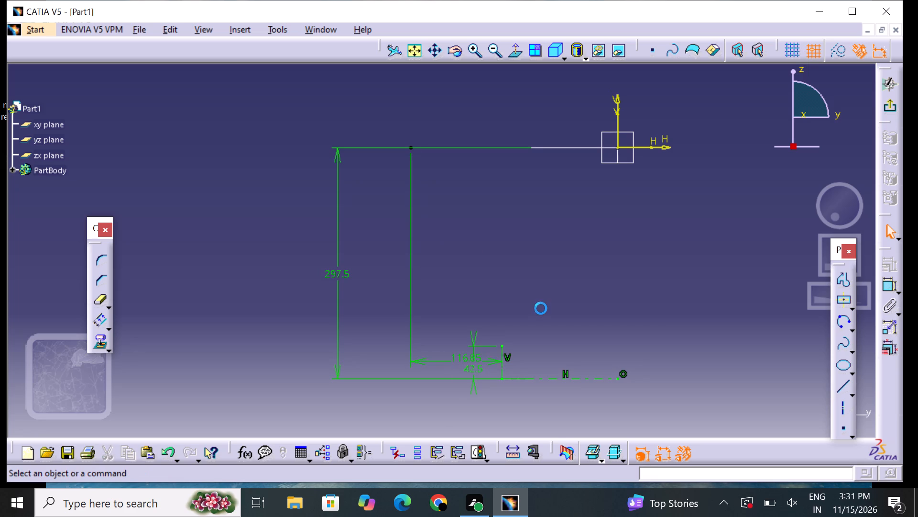
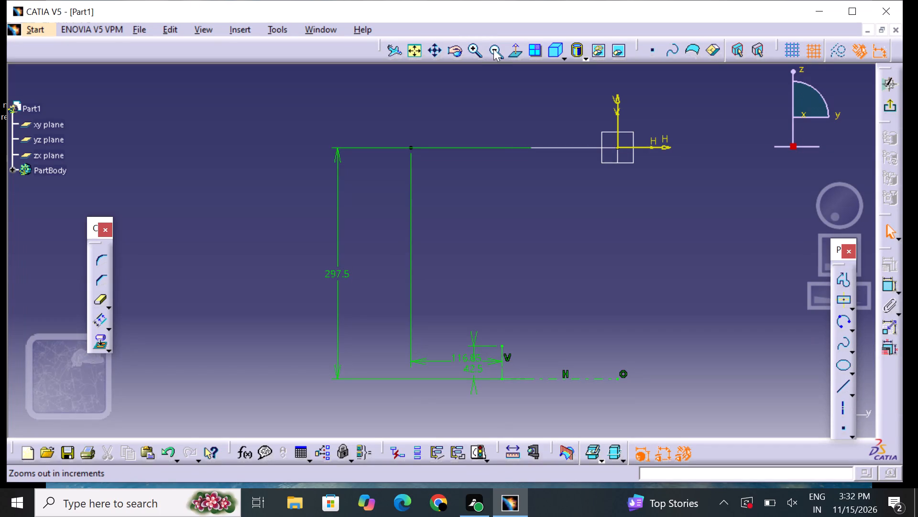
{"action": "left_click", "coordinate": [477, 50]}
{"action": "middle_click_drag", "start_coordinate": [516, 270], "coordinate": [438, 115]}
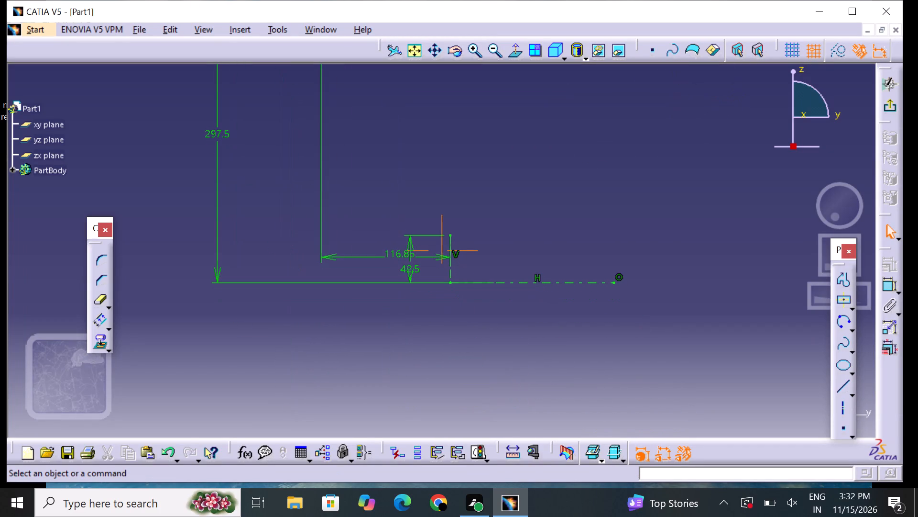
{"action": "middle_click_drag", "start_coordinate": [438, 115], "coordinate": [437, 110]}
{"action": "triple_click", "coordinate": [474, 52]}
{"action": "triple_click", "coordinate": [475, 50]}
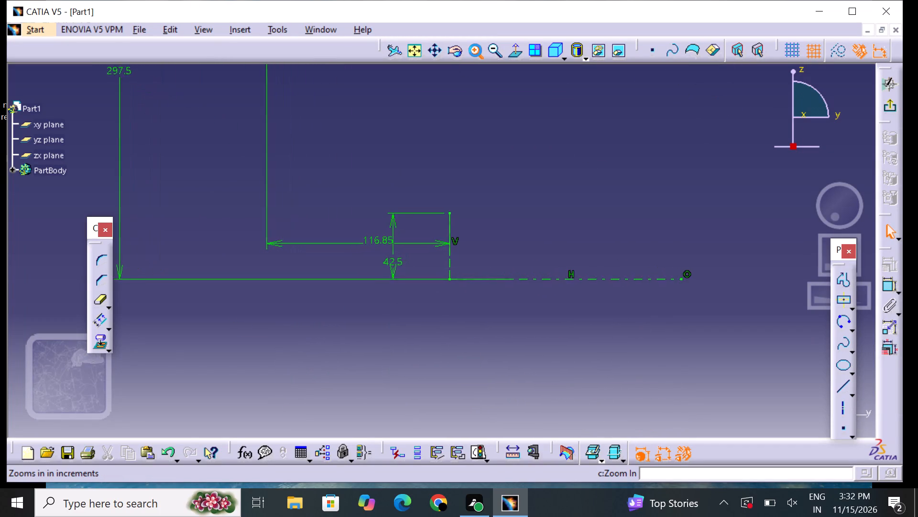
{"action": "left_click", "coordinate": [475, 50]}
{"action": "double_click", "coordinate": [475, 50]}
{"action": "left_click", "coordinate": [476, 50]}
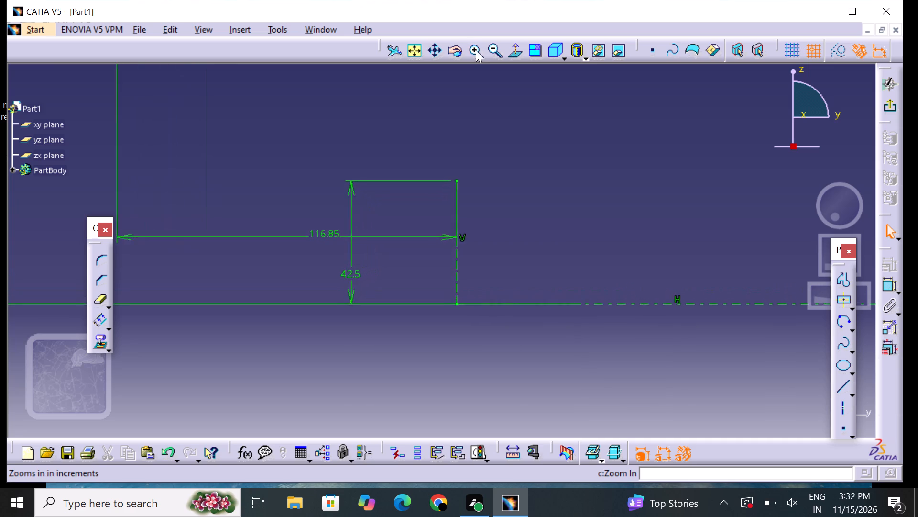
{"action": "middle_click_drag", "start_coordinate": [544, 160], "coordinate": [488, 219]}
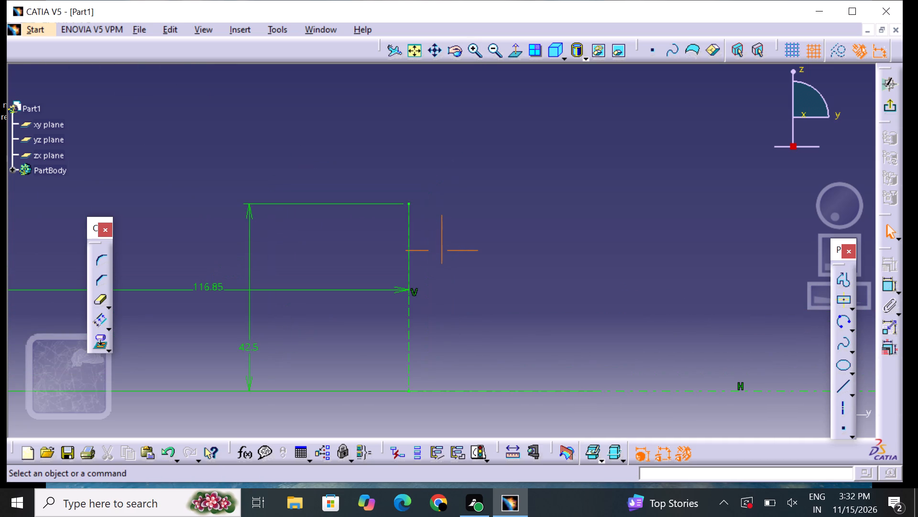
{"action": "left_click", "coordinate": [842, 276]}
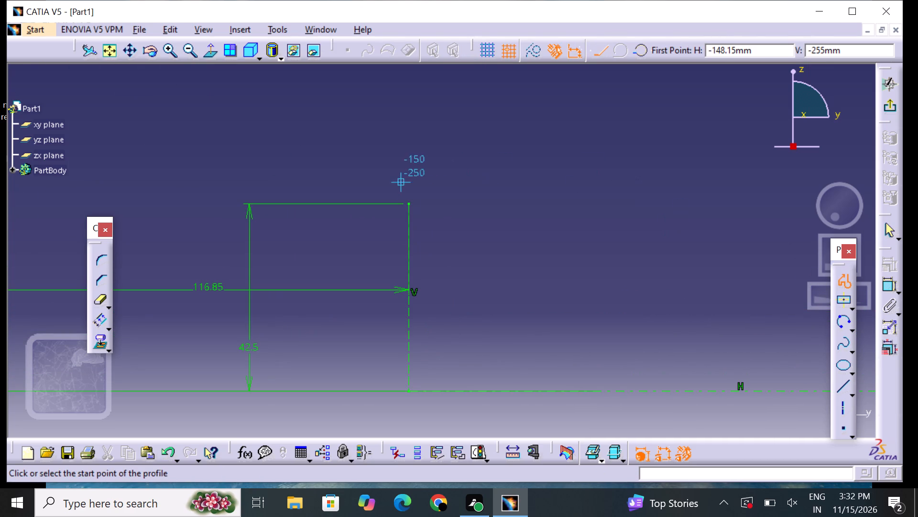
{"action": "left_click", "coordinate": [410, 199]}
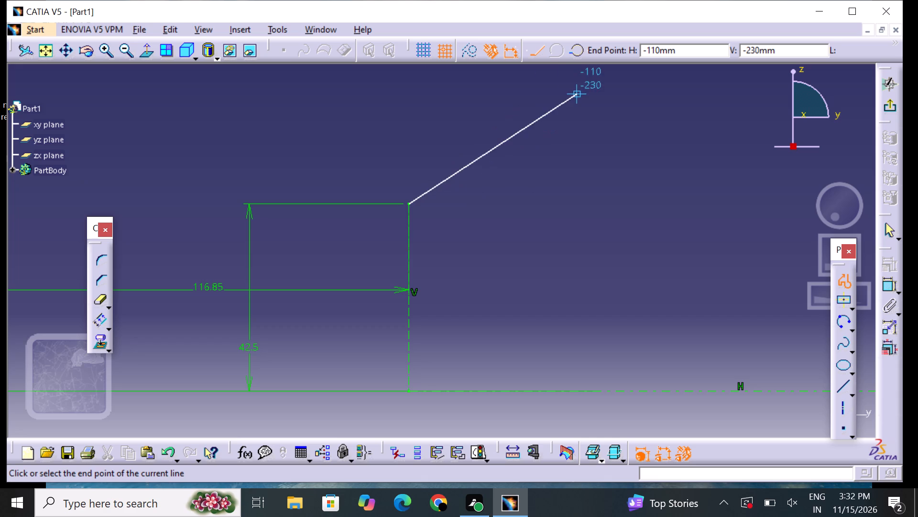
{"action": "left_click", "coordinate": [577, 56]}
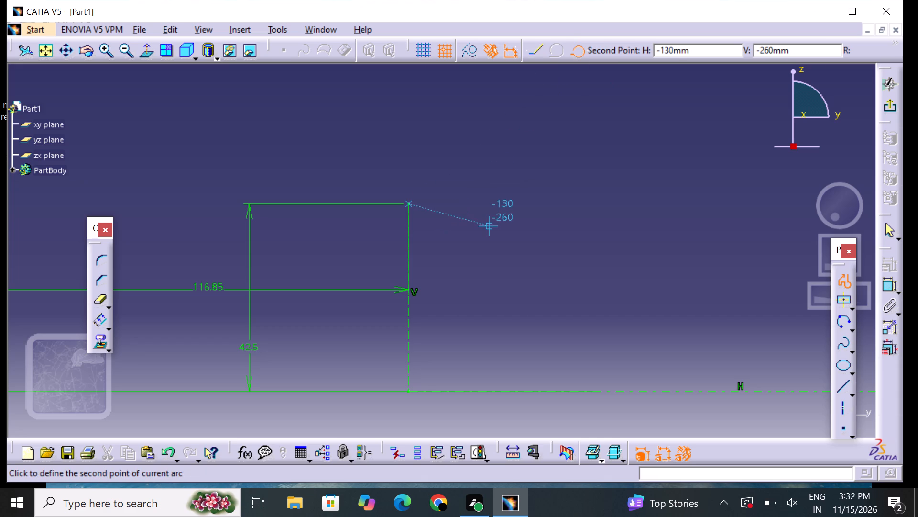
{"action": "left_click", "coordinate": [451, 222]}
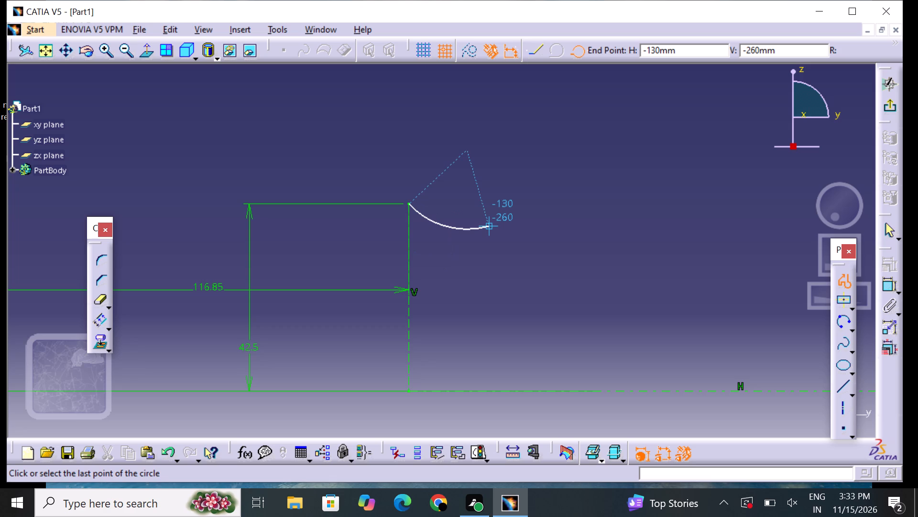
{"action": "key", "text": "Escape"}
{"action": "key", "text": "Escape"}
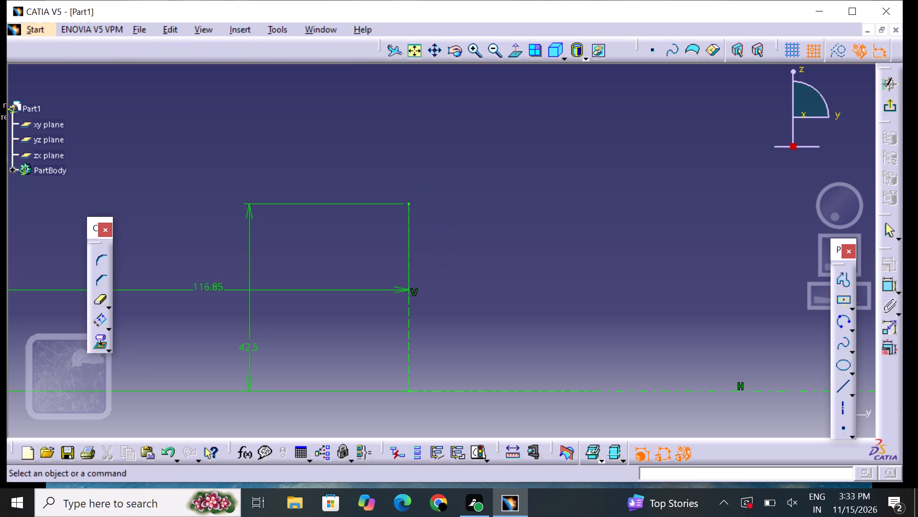
Start a profile at the vertical axis line's upper end with a horizontal line about 18 mm long and an arc ending near H -120, V -270 mm.
{"action": "left_click", "coordinate": [844, 286]}
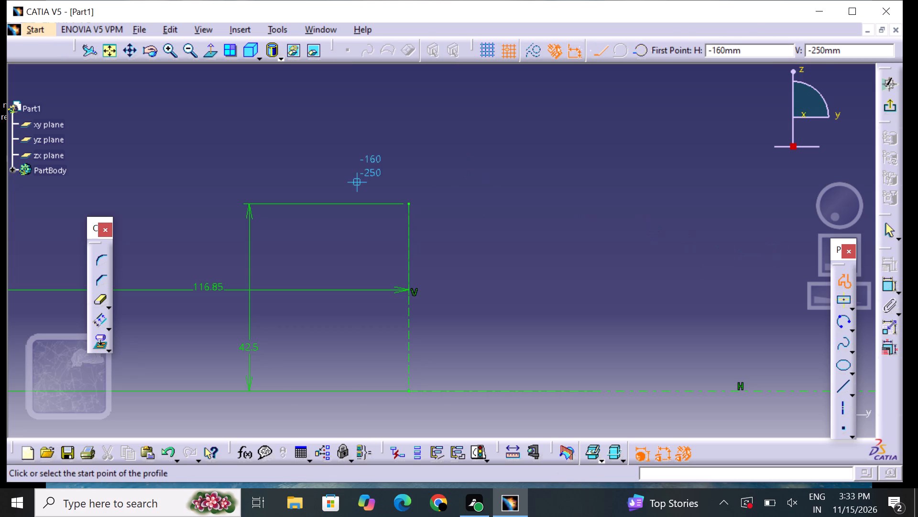
{"action": "left_click", "coordinate": [407, 203]}
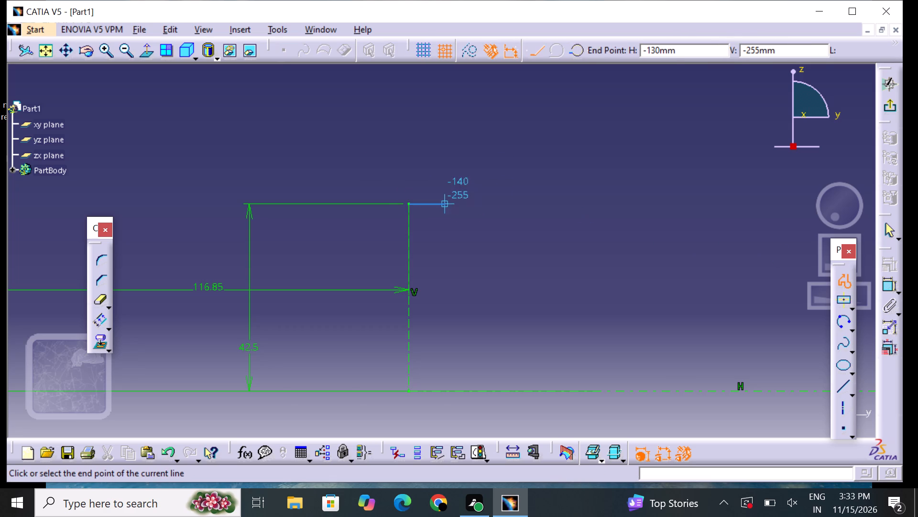
{"action": "left_click", "coordinate": [508, 202]}
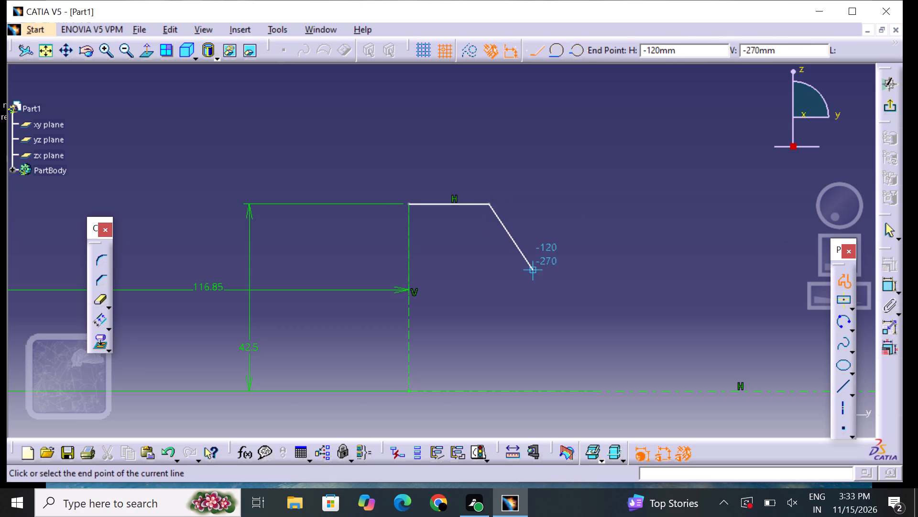
{"action": "left_click", "coordinate": [578, 60]}
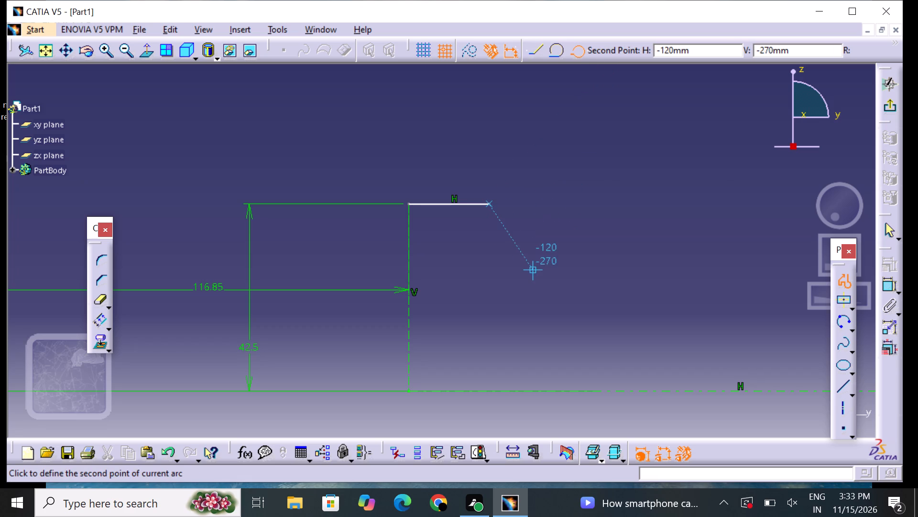
{"action": "left_click", "coordinate": [511, 240]}
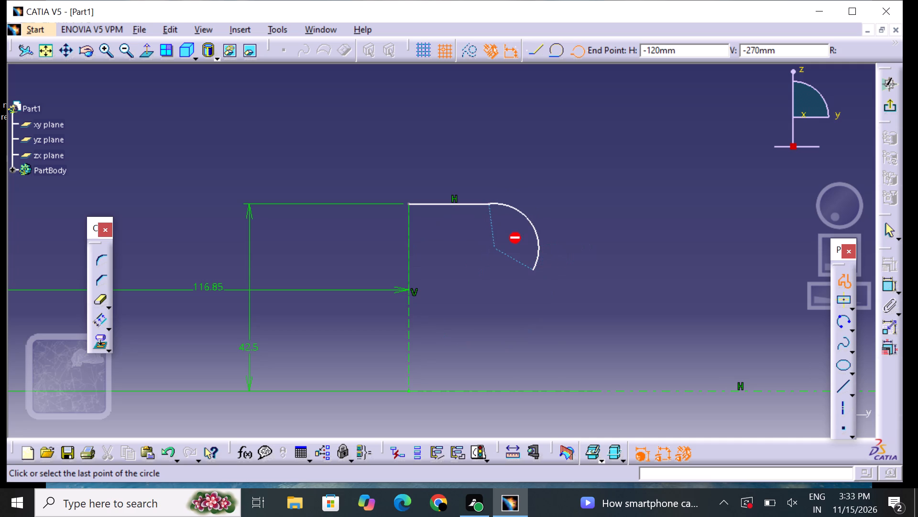
{"action": "left_click", "coordinate": [518, 236]}
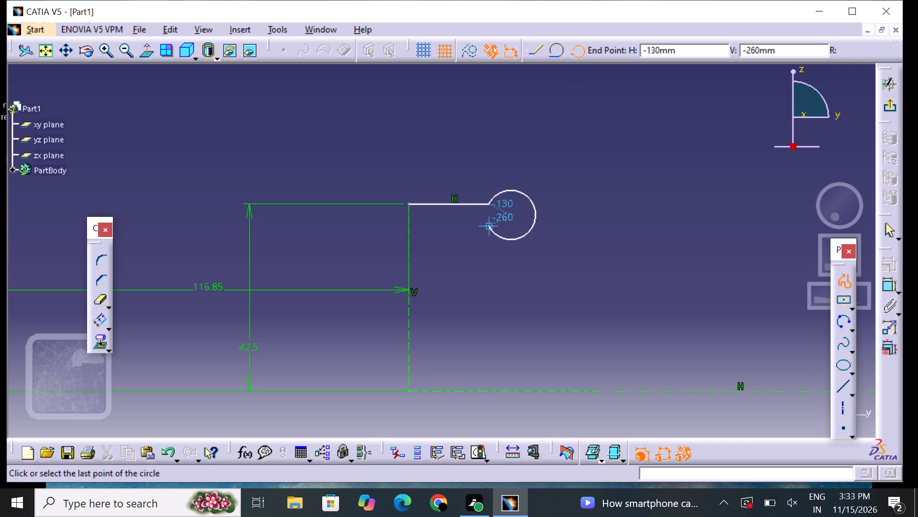
{"action": "left_click", "coordinate": [515, 254]}
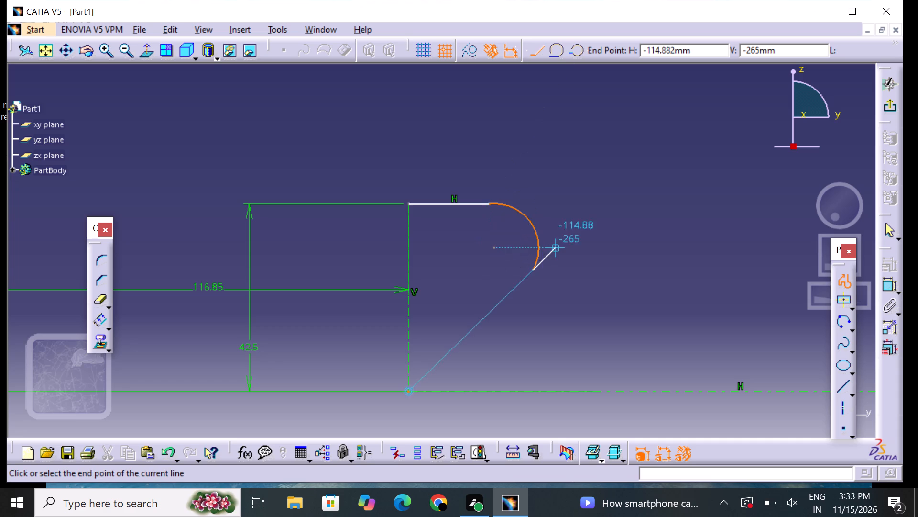
Continue the profile with a slanted line to H -110, V -280 mm, an upward-curving arc, and a slanted line ending on the horizontal axis line.
{"action": "left_click", "coordinate": [556, 294]}
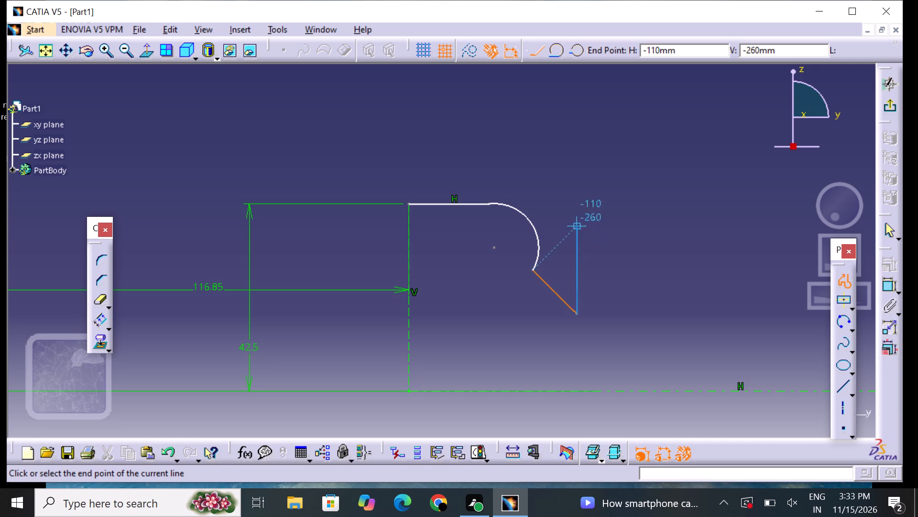
{"action": "left_click", "coordinate": [571, 57]}
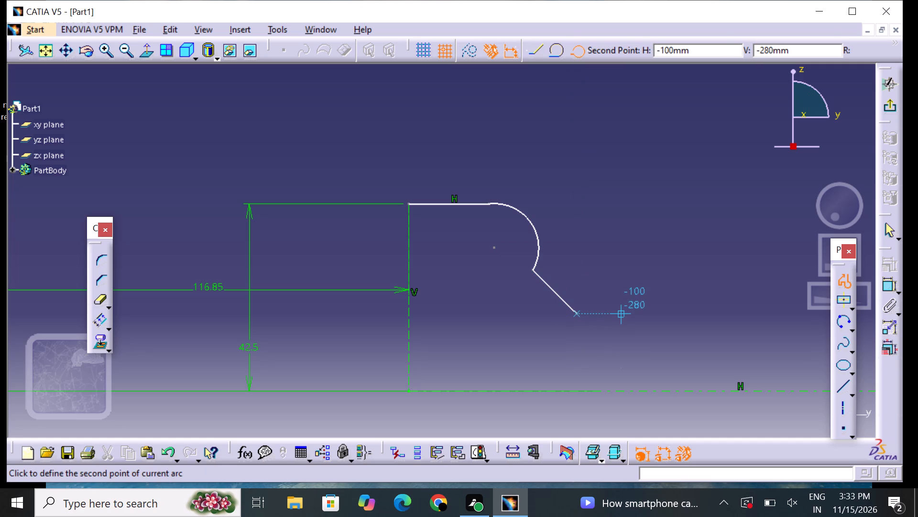
{"action": "left_click", "coordinate": [604, 335]}
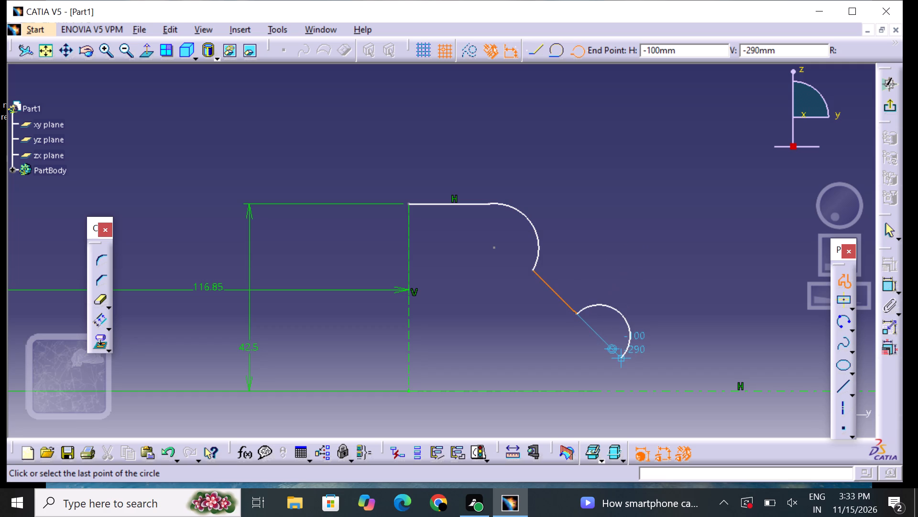
{"action": "left_click", "coordinate": [644, 296]}
{"action": "left_click", "coordinate": [637, 280]}
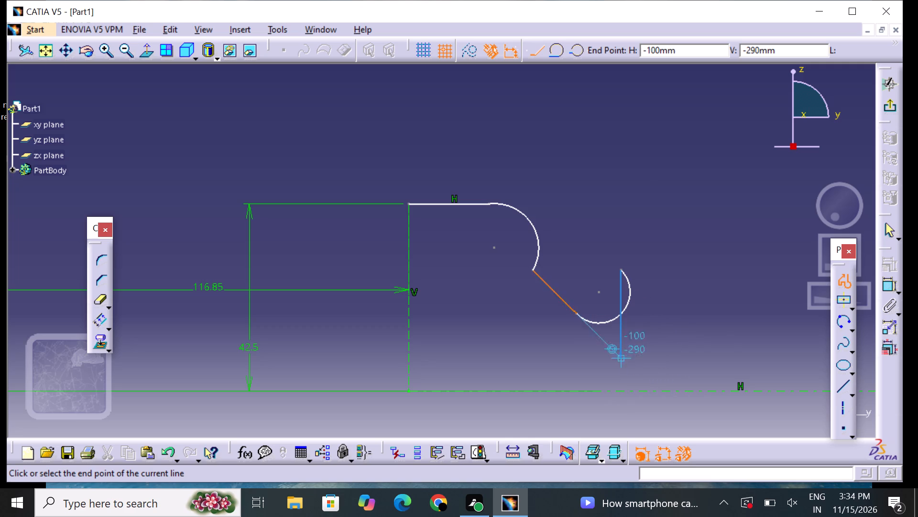
{"action": "left_click", "coordinate": [740, 377]}
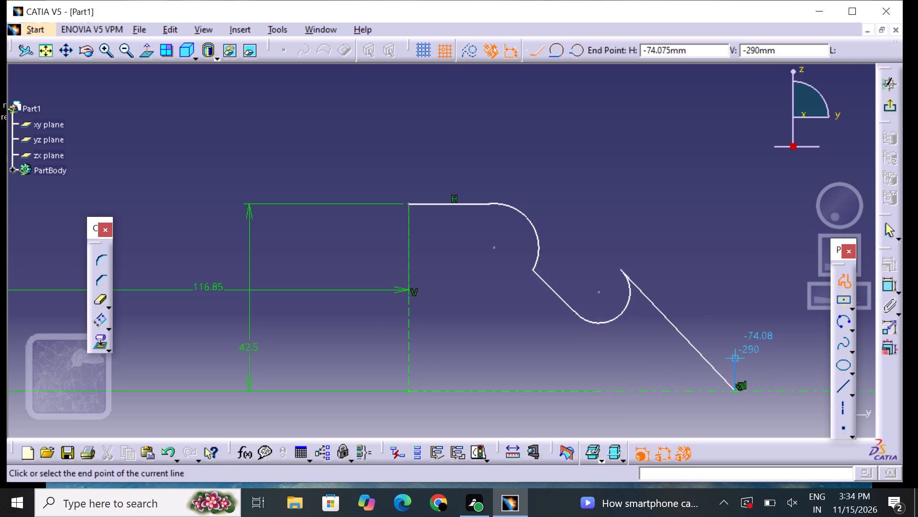
{"action": "key", "text": "Escape"}
{"action": "key", "text": "Escape"}
{"action": "key", "text": "Escape"}
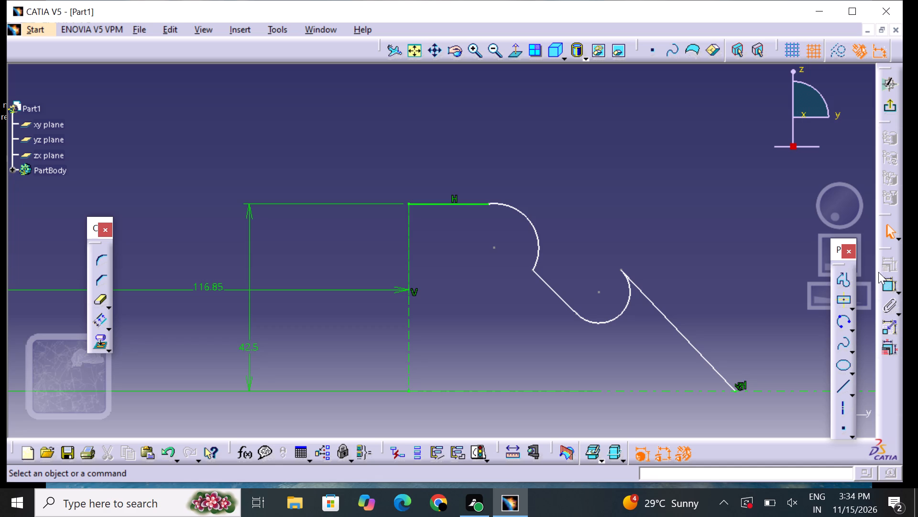
Dimension the length of the profile's top horizontal line, placing the dimension above it.
{"action": "left_click", "coordinate": [888, 291]}
{"action": "left_click", "coordinate": [451, 202]}
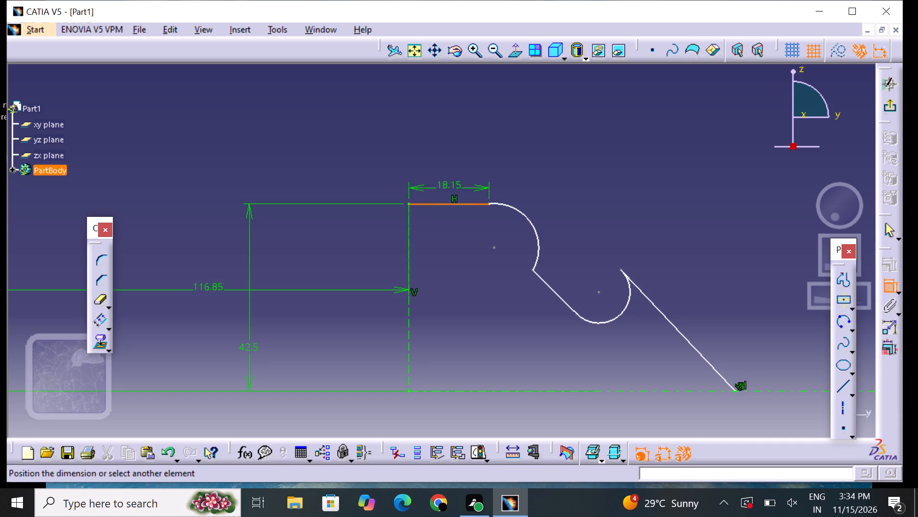
{"action": "left_click", "coordinate": [447, 178]}
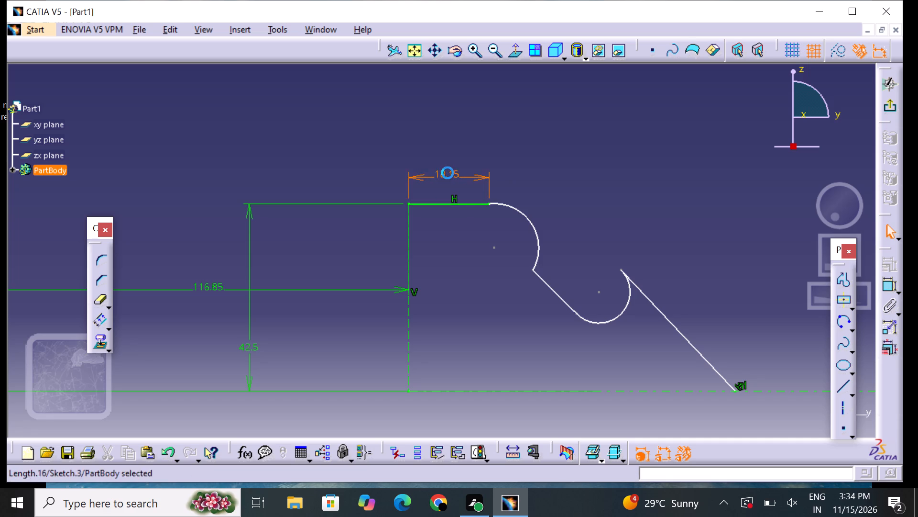
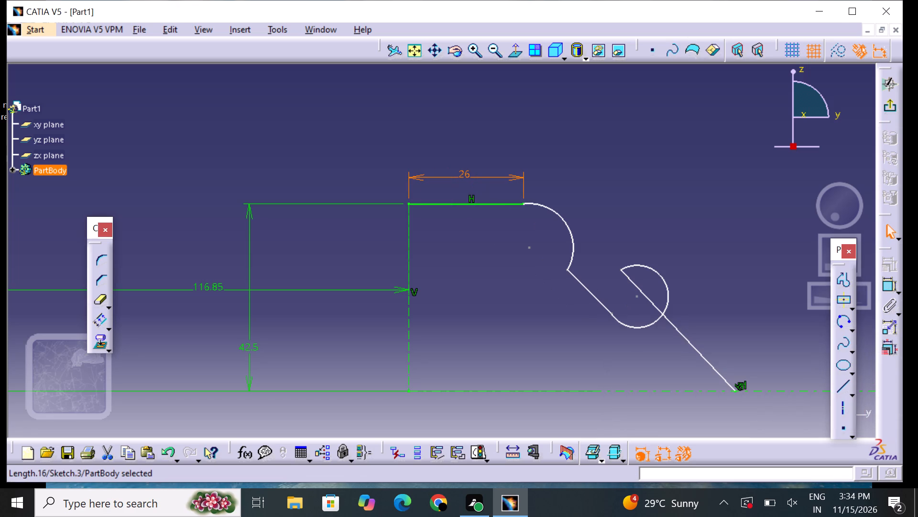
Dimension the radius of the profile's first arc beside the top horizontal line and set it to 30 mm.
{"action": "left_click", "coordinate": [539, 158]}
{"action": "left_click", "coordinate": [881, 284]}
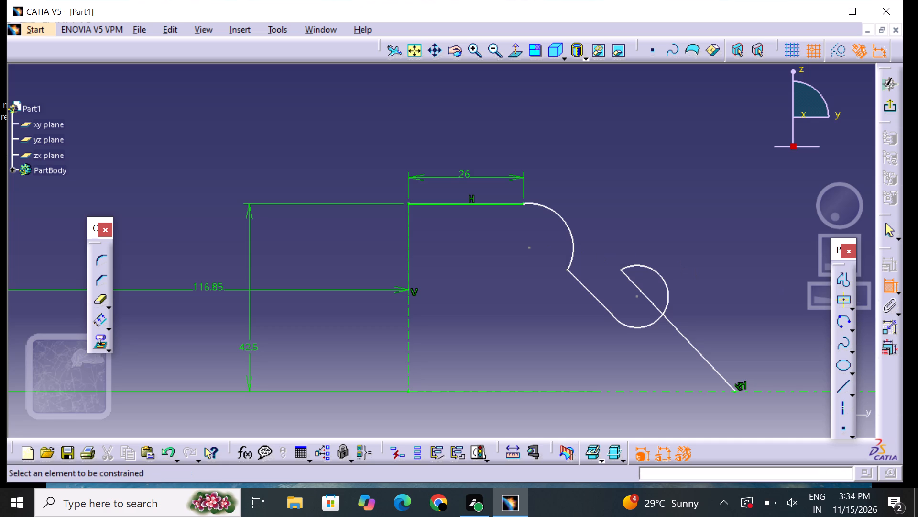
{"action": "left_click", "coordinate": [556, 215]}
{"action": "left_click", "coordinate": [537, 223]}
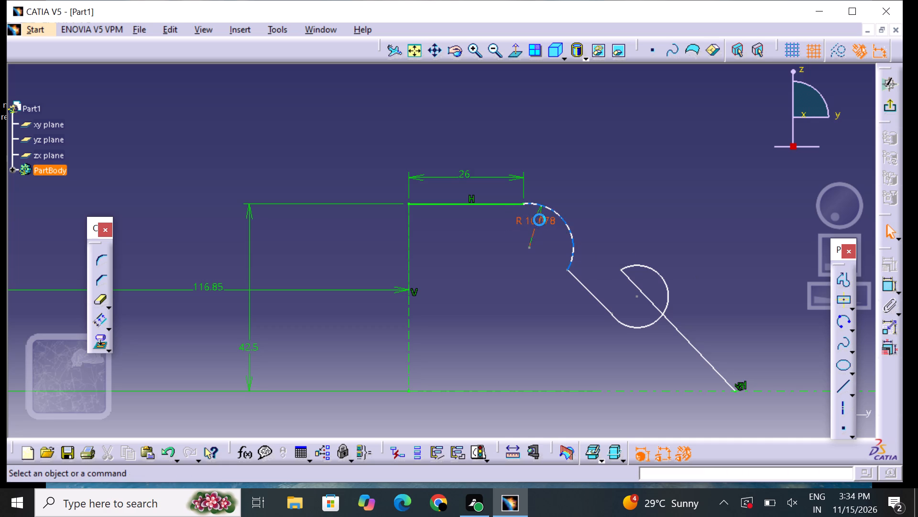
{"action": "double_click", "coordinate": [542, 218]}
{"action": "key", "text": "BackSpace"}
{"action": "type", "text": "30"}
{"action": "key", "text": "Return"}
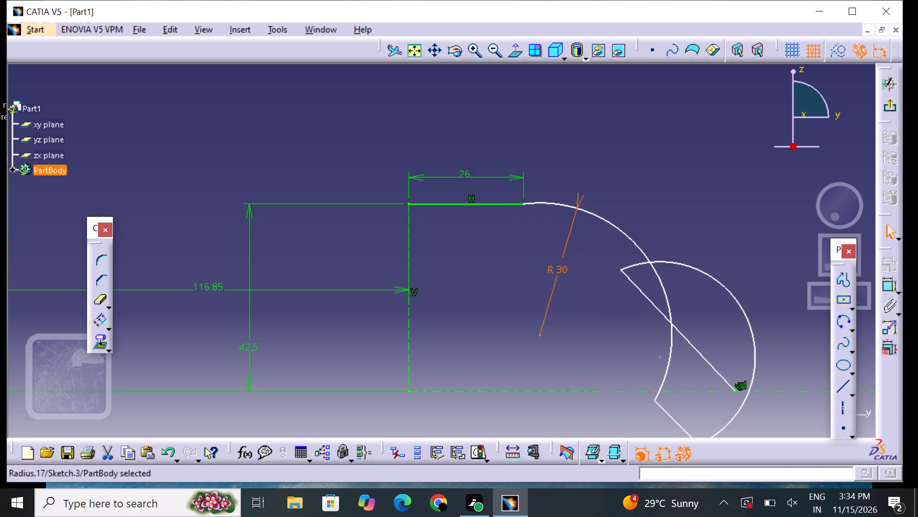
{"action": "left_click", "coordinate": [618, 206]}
Undo the arc radius, the top line's length dimension and the whole line-and-arc profile, back to the dimensioned axis lines.
{"action": "key", "text": "ctrl+z"}
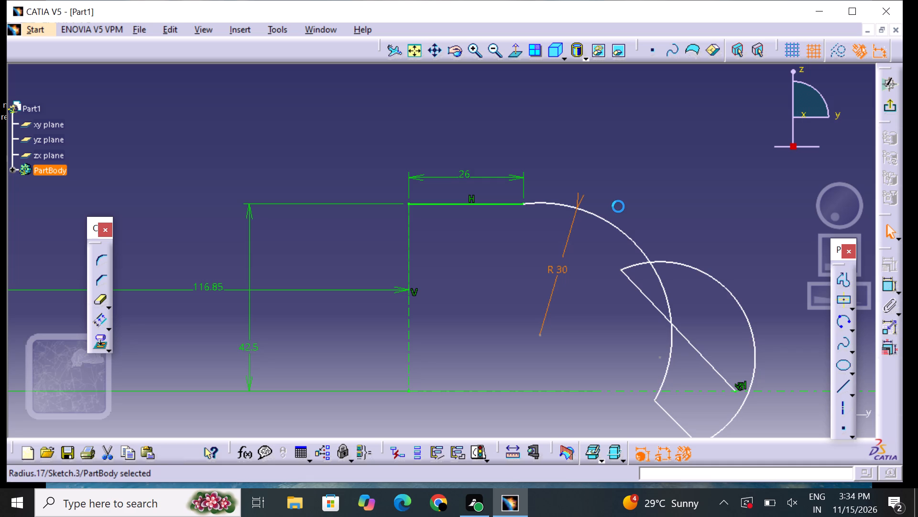
{"action": "key", "text": "ctrl+z"}
{"action": "key", "text": "ctrl+z"}
{"action": "key", "text": "ctrl+z"}
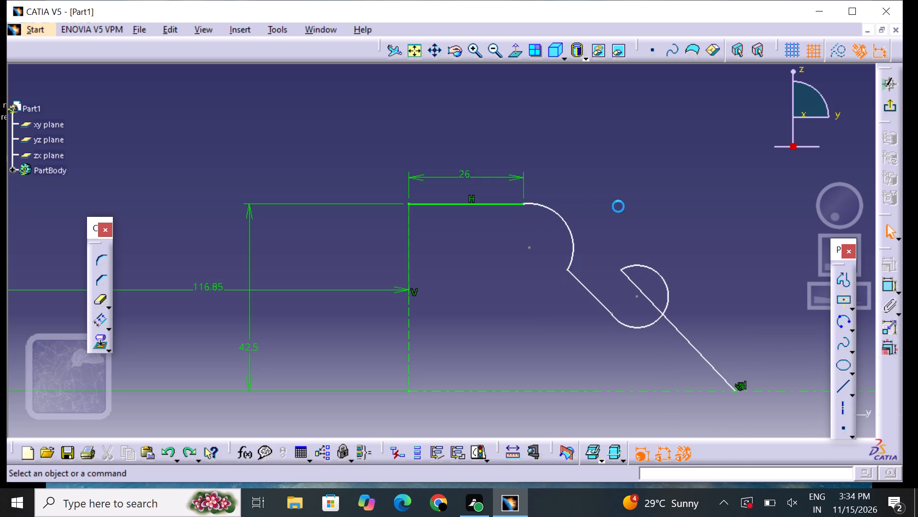
{"action": "key", "text": "ctrl+z"}
{"action": "key", "text": "ctrl+z"}
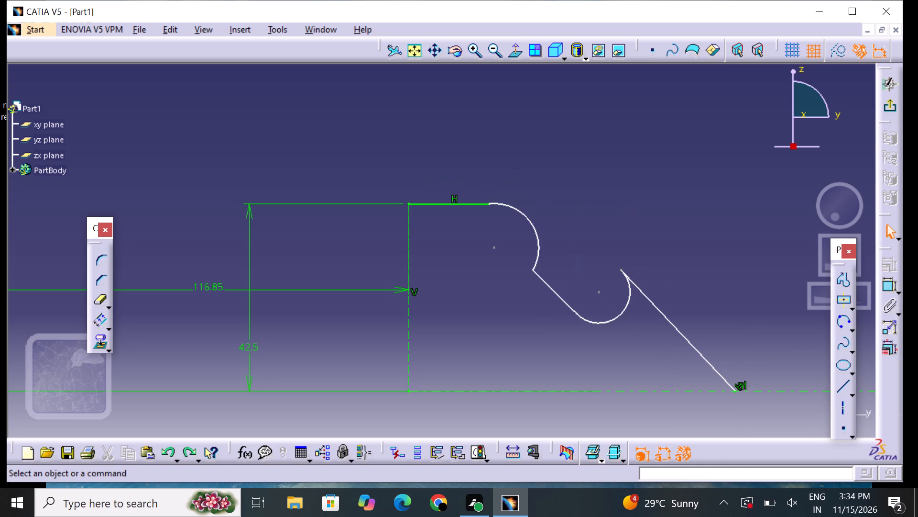
{"action": "key", "text": "ctrl+z"}
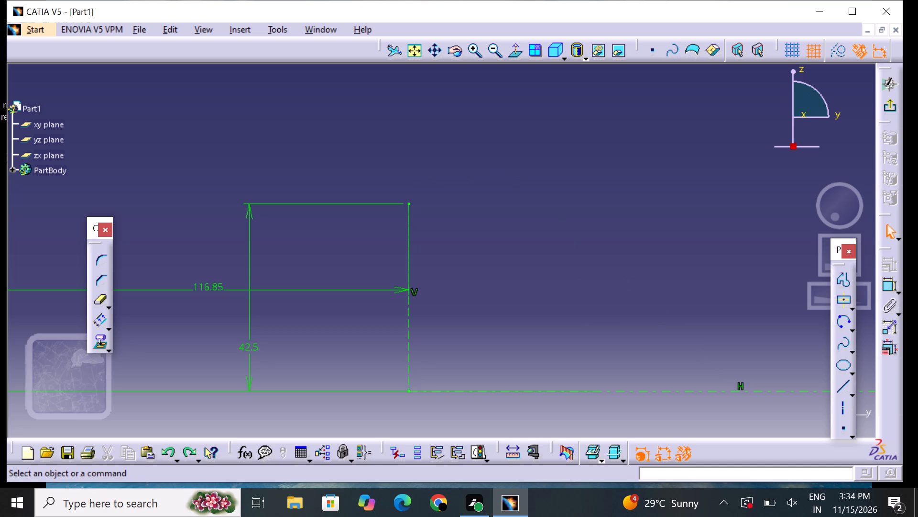
Start a new profile at the vertical axis line's upper end, at H -148.15, V -255 mm.
{"action": "left_click", "coordinate": [836, 281]}
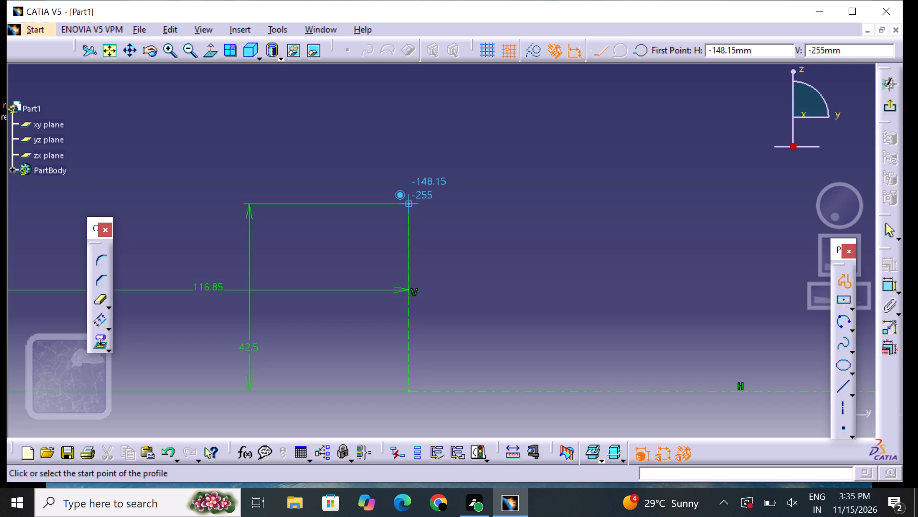
{"action": "left_click", "coordinate": [407, 194]}
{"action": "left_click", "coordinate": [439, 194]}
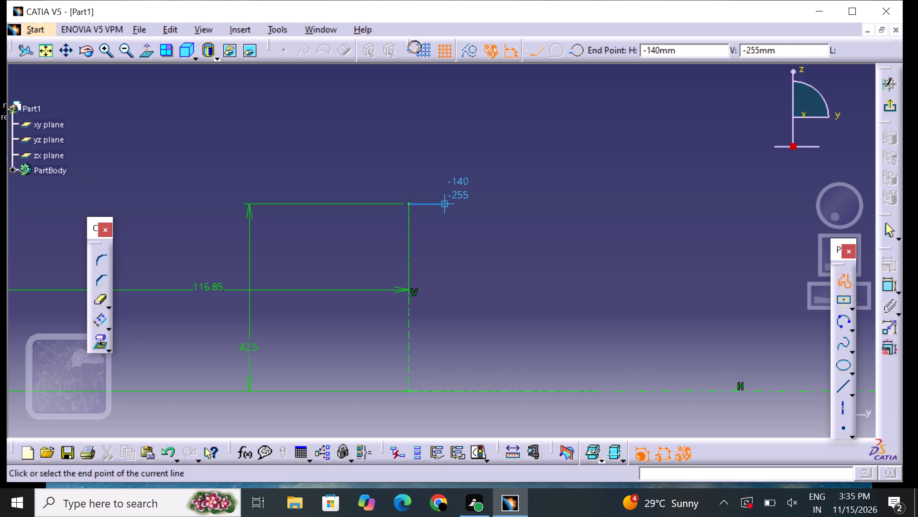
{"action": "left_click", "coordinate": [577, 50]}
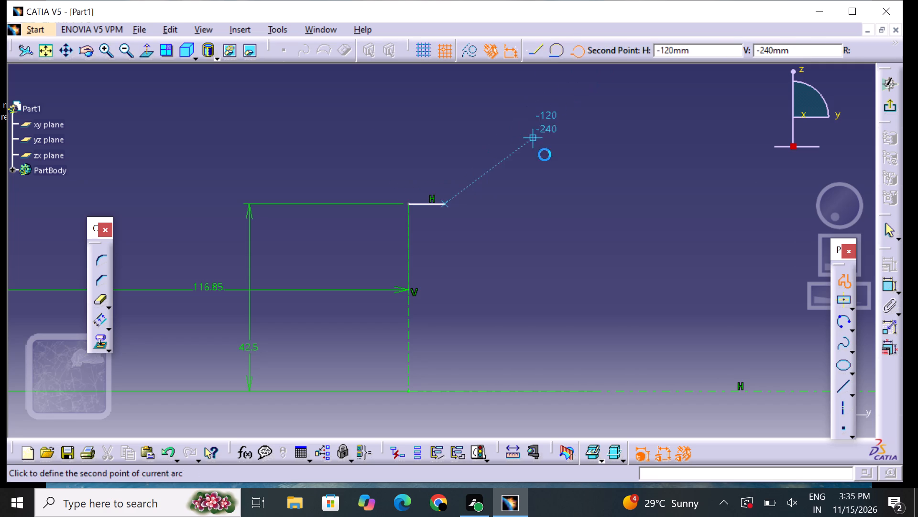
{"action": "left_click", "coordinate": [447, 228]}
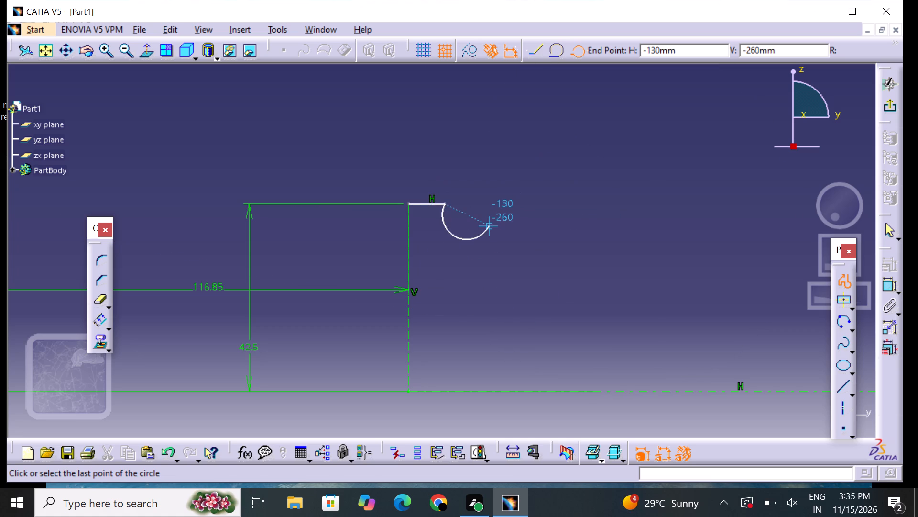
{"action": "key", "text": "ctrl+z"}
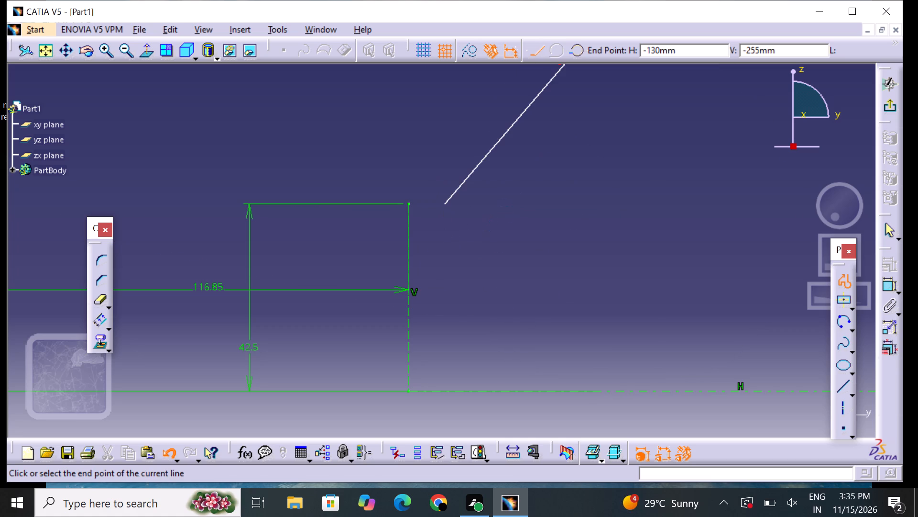
Draw the profile's horizontal line about 8 mm long and a three-point arc ending near H -130.6, V -270 mm.
{"action": "left_click", "coordinate": [465, 207]}
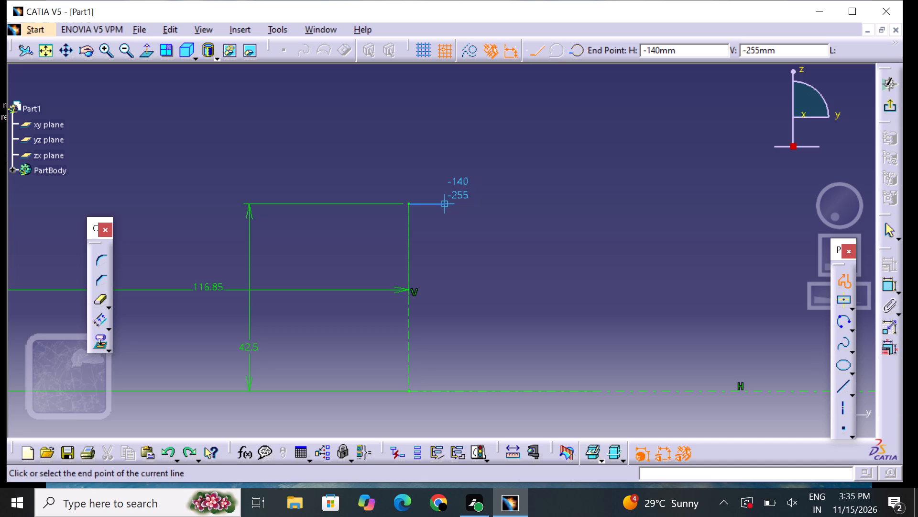
{"action": "left_click", "coordinate": [584, 56]}
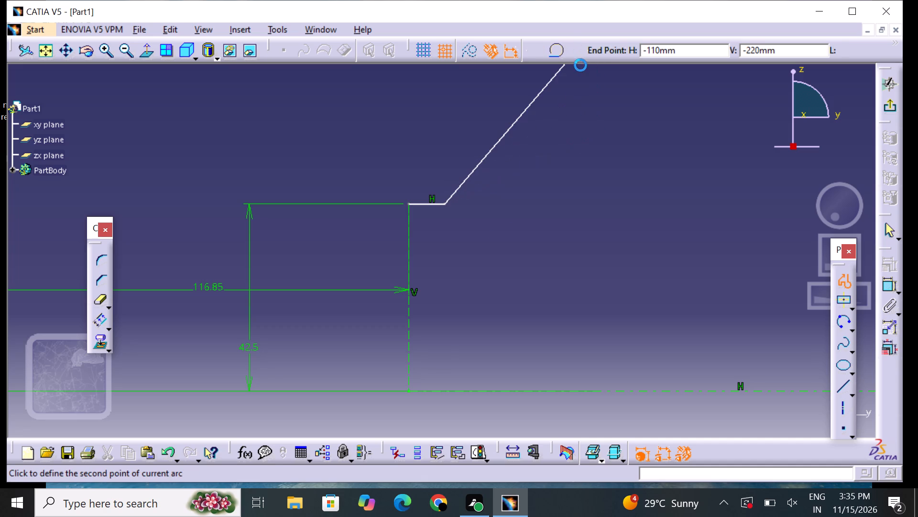
{"action": "left_click", "coordinate": [469, 244]}
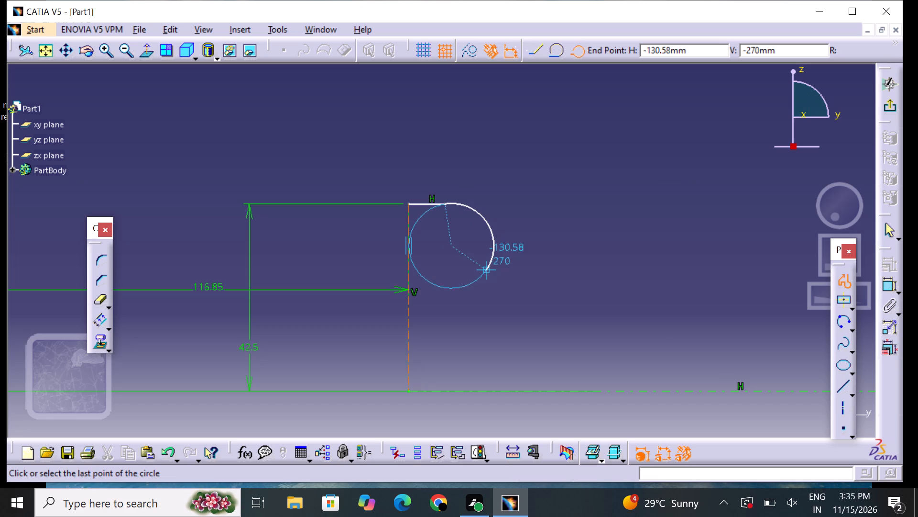
{"action": "left_click", "coordinate": [487, 260]}
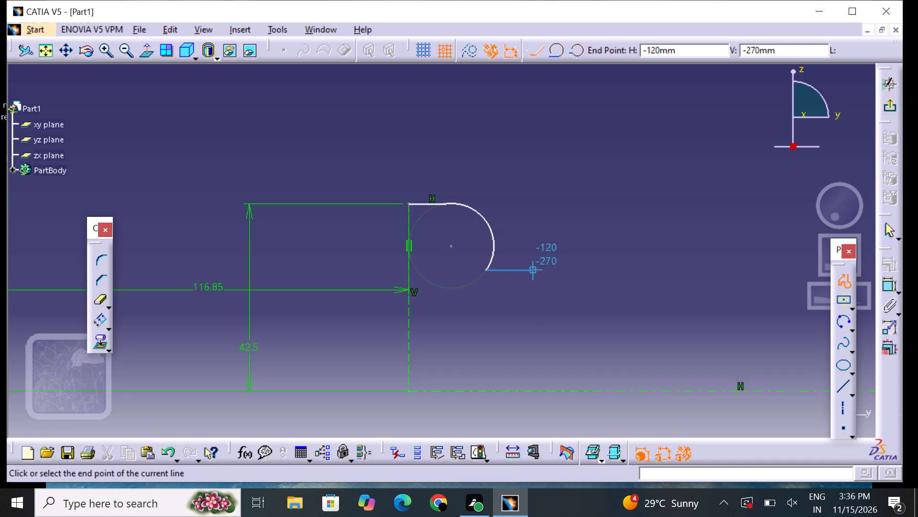
Continue the profile with a horizontal line to H -120 mm, a three-point arc to H -90, V -280 mm, and a vertical line to the horizontal axis.
{"action": "left_click", "coordinate": [520, 289]}
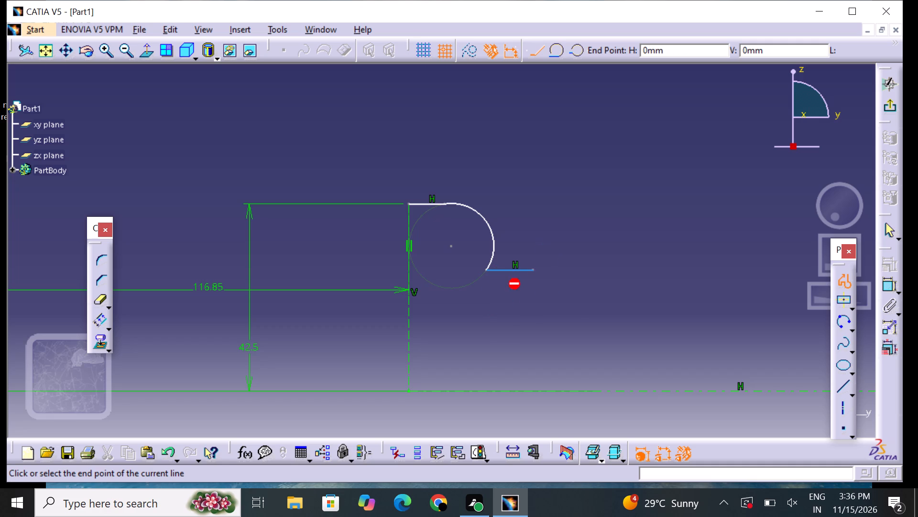
{"action": "left_click", "coordinate": [579, 55]}
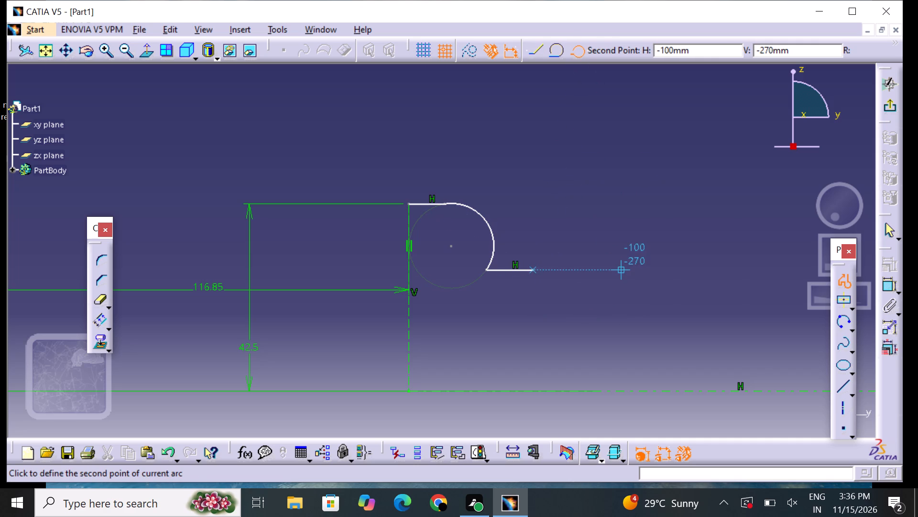
{"action": "left_click", "coordinate": [610, 310]}
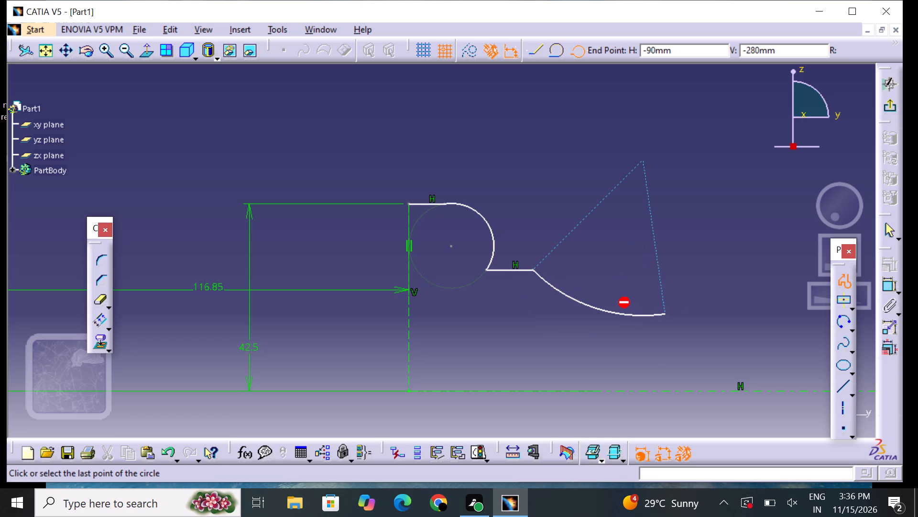
{"action": "left_click", "coordinate": [630, 308]}
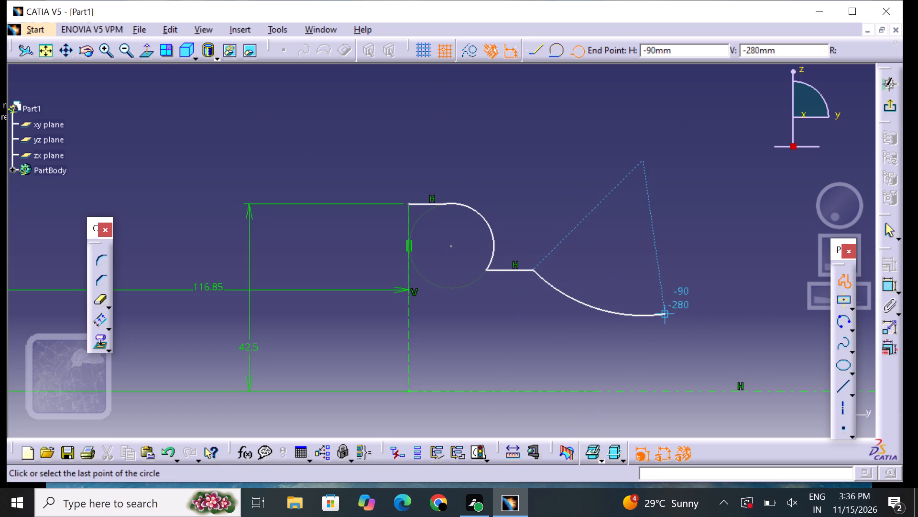
{"action": "left_click", "coordinate": [673, 304]}
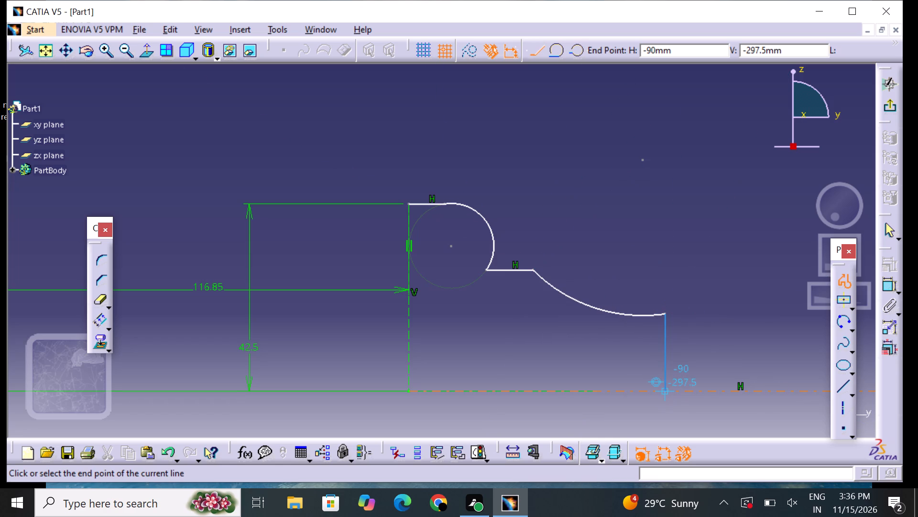
{"action": "left_click", "coordinate": [683, 392]}
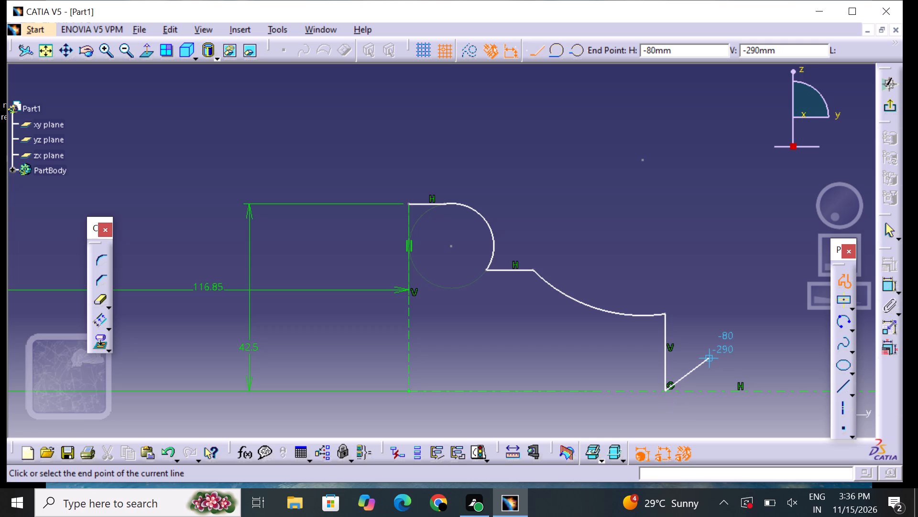
{"action": "left_click", "coordinate": [843, 280]}
{"action": "left_click", "coordinate": [742, 285]}
Dimension the length of the profile's top horizontal line and set it to 26 mm.
{"action": "left_click", "coordinate": [893, 280]}
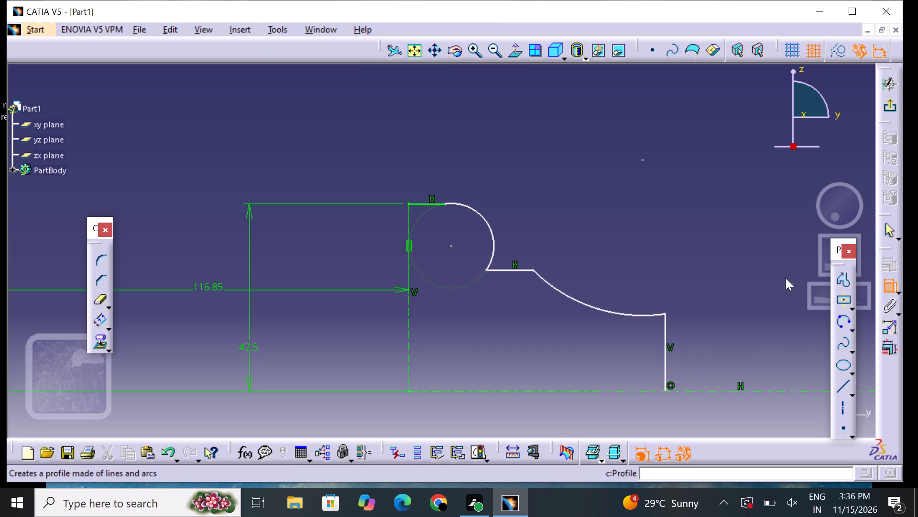
{"action": "left_click", "coordinate": [431, 203]}
{"action": "left_click", "coordinate": [431, 178]}
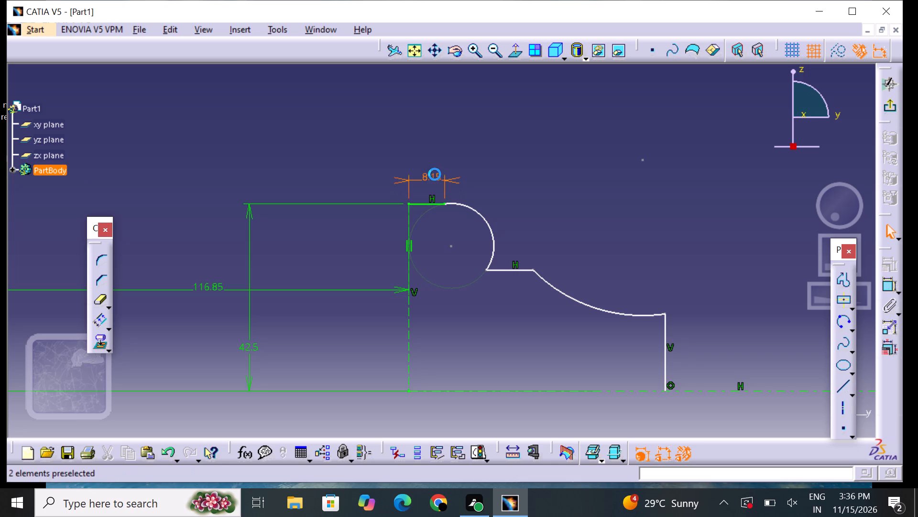
{"action": "double_click", "coordinate": [435, 174]}
{"action": "key", "text": "BackSpace"}
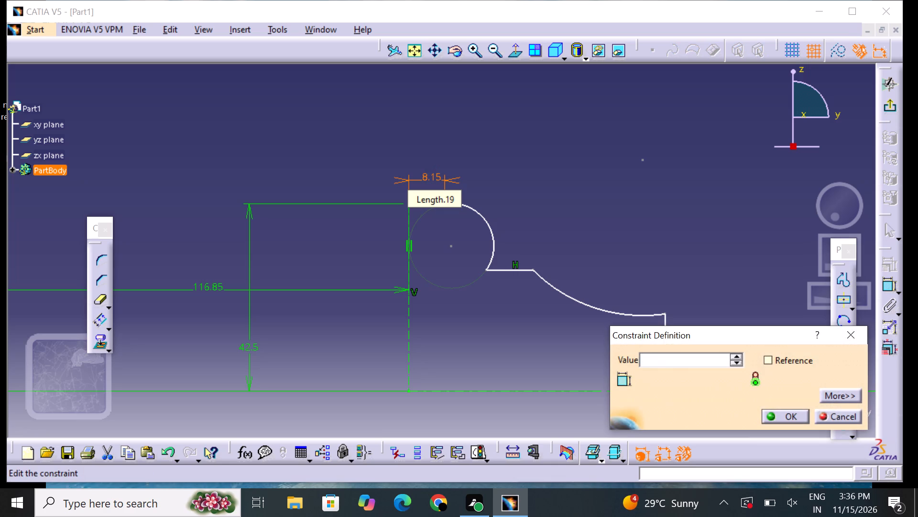
{"action": "type", "text": "26"}
{"action": "key", "text": "Return"}
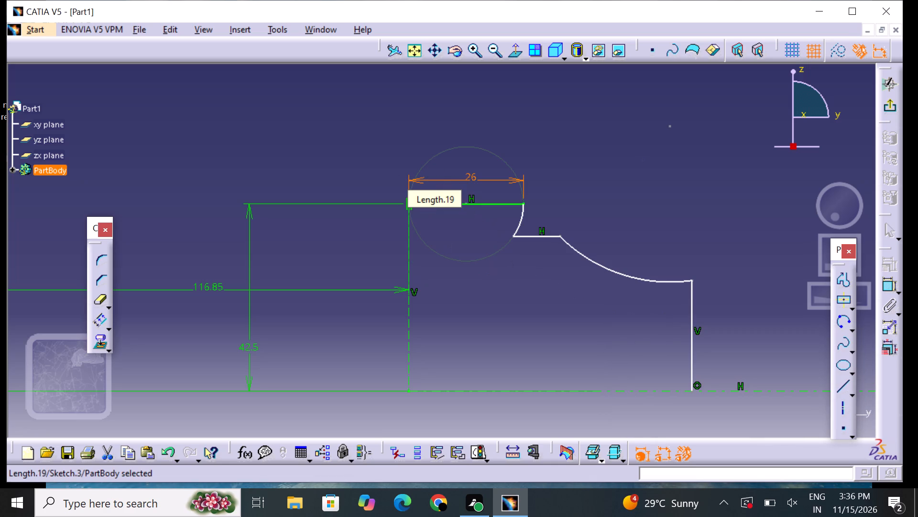
{"action": "left_click", "coordinate": [651, 185]}
Dimension the radius of the arc adjoining the top horizontal line and set it to 30 mm.
{"action": "left_click", "coordinate": [884, 279]}
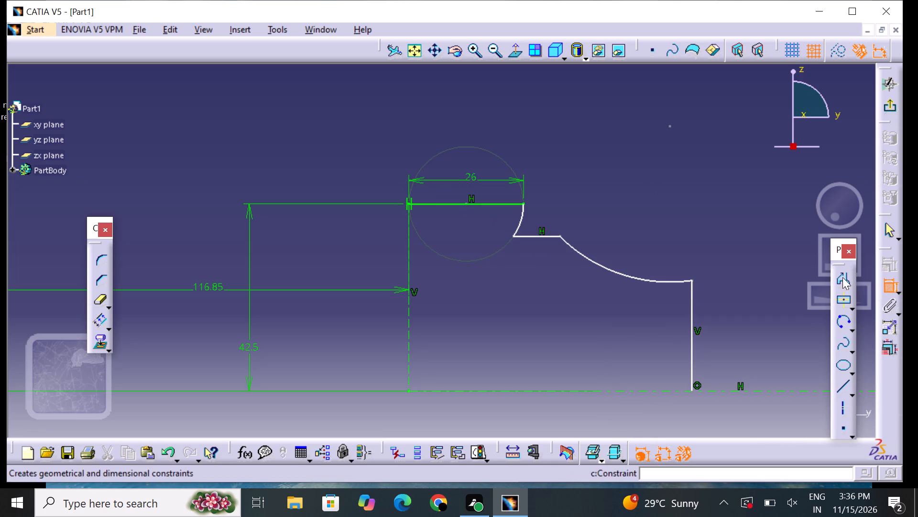
{"action": "left_click", "coordinate": [520, 218]}
{"action": "left_click", "coordinate": [486, 231]}
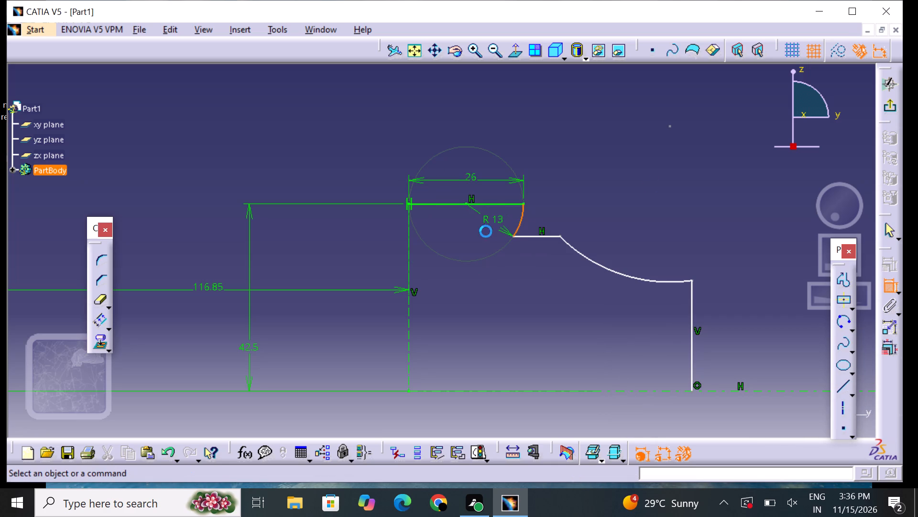
{"action": "double_click", "coordinate": [498, 221]}
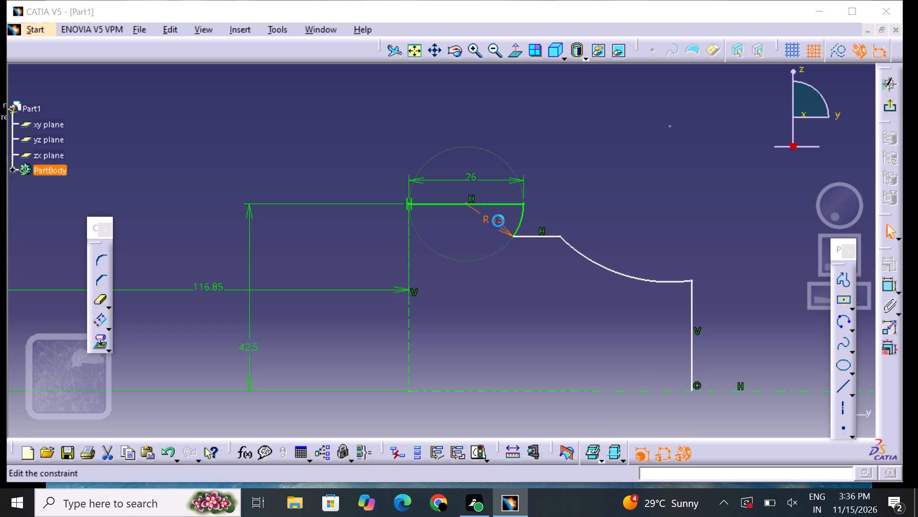
{"action": "key", "text": "BackSpace"}
{"action": "key", "text": "3"}
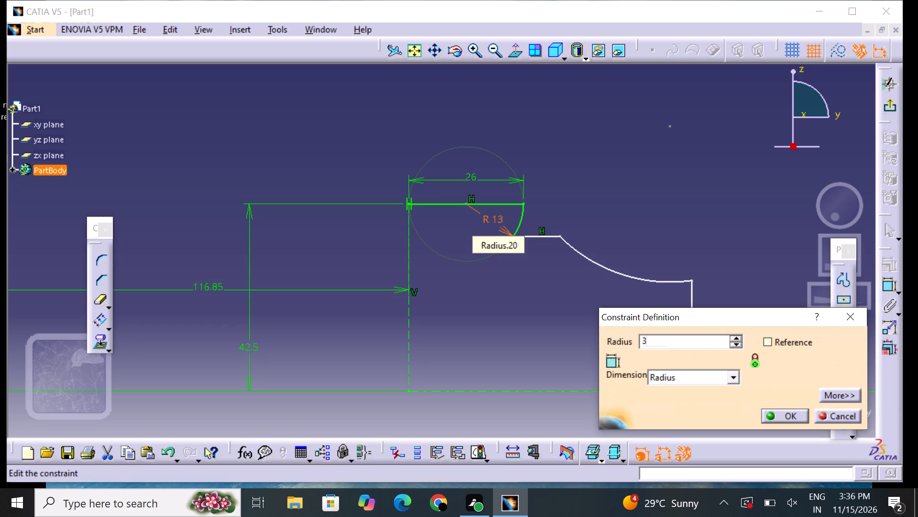
{"action": "key", "text": "0"}
{"action": "key", "text": "Return"}
{"action": "left_click", "coordinate": [645, 291]}
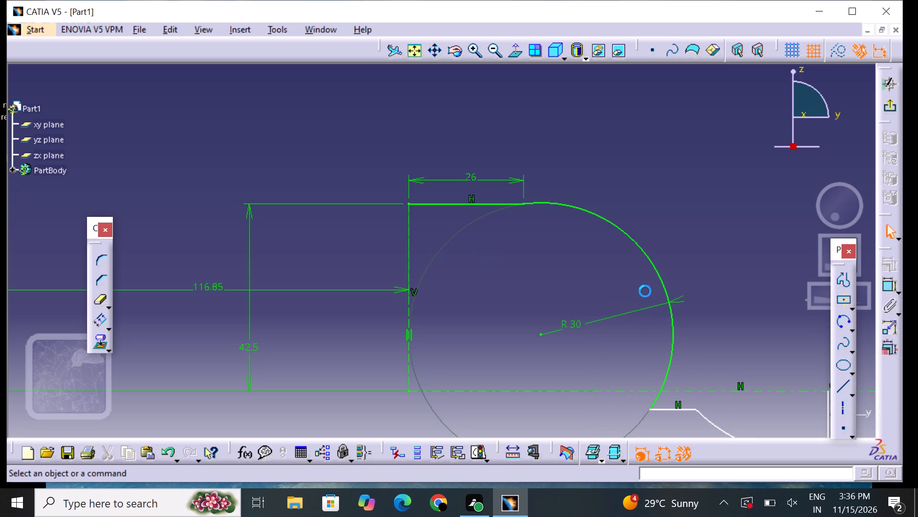
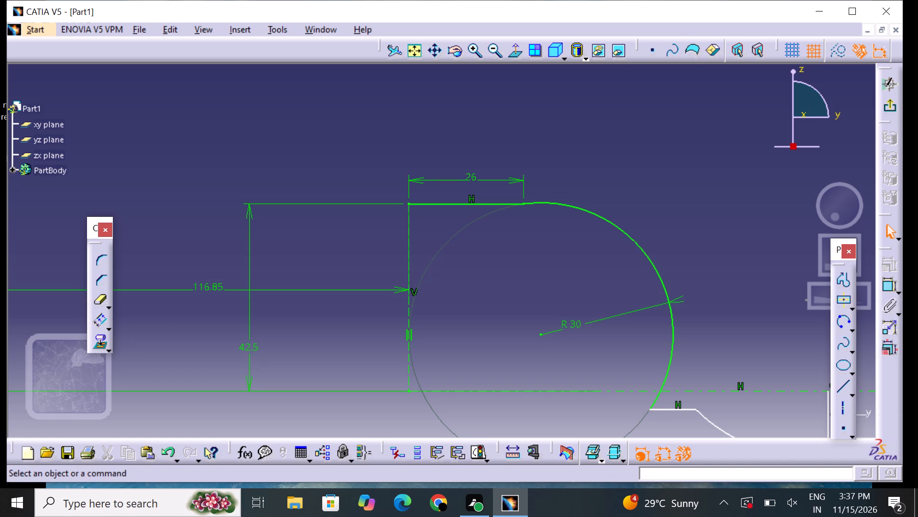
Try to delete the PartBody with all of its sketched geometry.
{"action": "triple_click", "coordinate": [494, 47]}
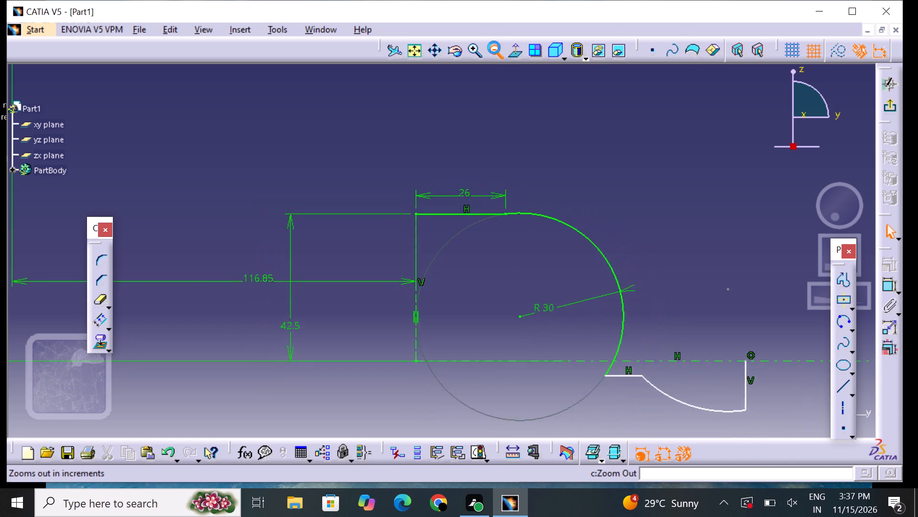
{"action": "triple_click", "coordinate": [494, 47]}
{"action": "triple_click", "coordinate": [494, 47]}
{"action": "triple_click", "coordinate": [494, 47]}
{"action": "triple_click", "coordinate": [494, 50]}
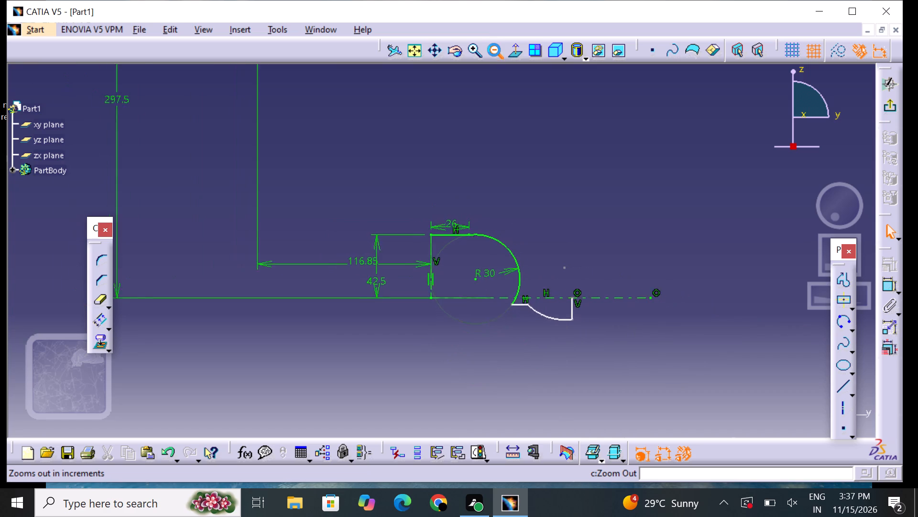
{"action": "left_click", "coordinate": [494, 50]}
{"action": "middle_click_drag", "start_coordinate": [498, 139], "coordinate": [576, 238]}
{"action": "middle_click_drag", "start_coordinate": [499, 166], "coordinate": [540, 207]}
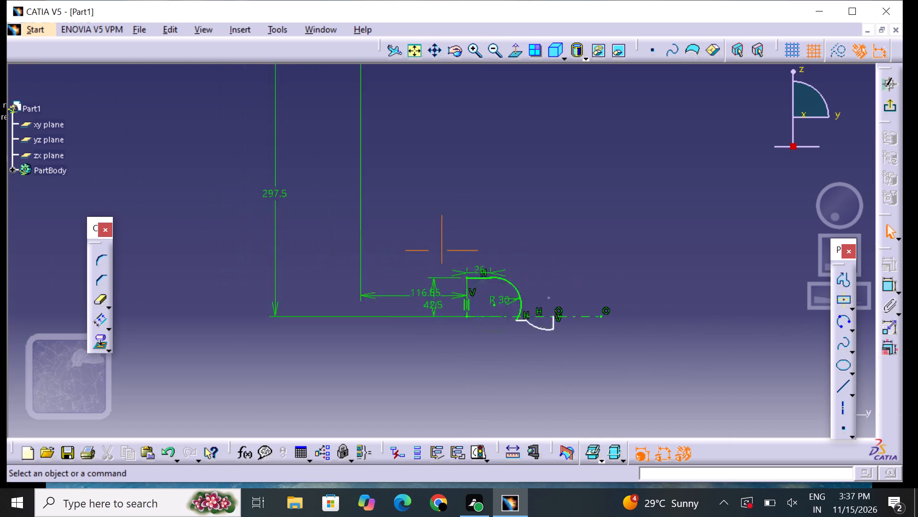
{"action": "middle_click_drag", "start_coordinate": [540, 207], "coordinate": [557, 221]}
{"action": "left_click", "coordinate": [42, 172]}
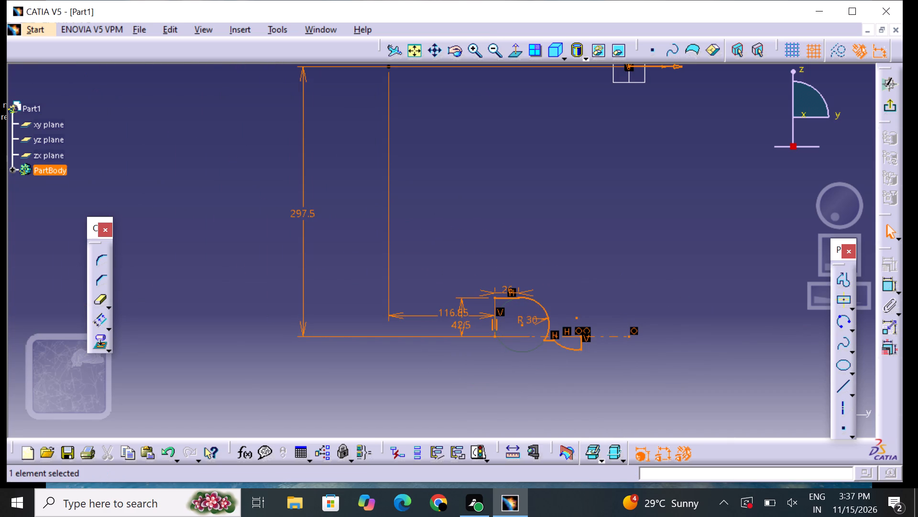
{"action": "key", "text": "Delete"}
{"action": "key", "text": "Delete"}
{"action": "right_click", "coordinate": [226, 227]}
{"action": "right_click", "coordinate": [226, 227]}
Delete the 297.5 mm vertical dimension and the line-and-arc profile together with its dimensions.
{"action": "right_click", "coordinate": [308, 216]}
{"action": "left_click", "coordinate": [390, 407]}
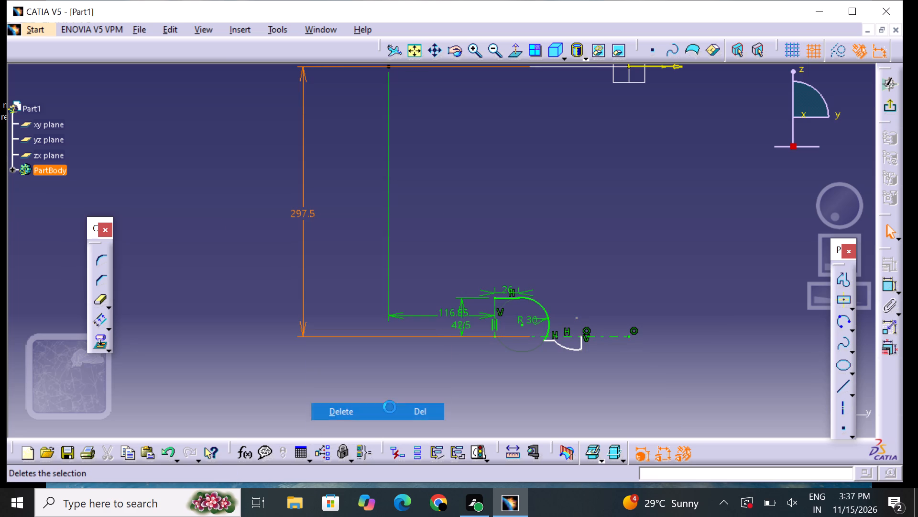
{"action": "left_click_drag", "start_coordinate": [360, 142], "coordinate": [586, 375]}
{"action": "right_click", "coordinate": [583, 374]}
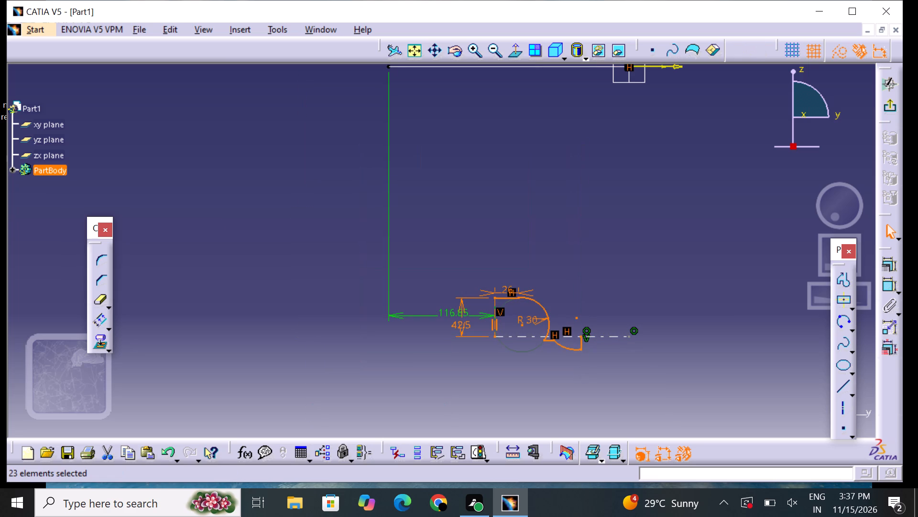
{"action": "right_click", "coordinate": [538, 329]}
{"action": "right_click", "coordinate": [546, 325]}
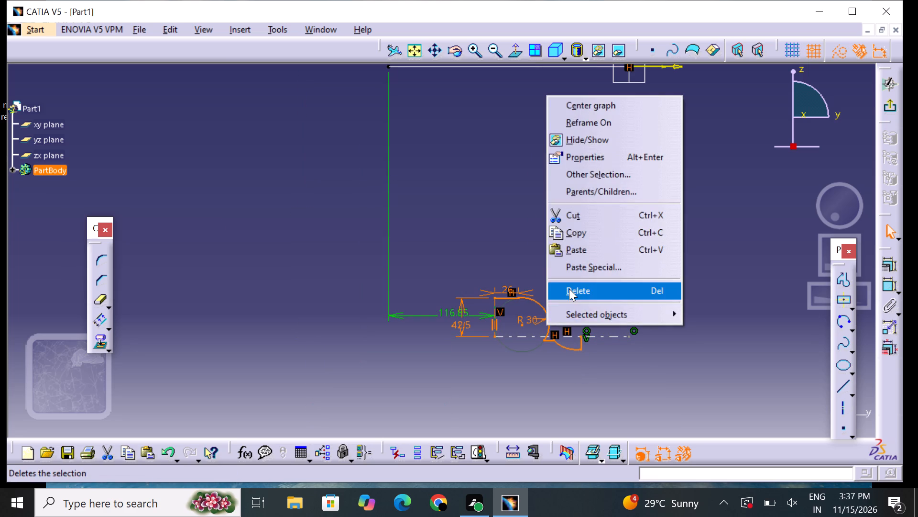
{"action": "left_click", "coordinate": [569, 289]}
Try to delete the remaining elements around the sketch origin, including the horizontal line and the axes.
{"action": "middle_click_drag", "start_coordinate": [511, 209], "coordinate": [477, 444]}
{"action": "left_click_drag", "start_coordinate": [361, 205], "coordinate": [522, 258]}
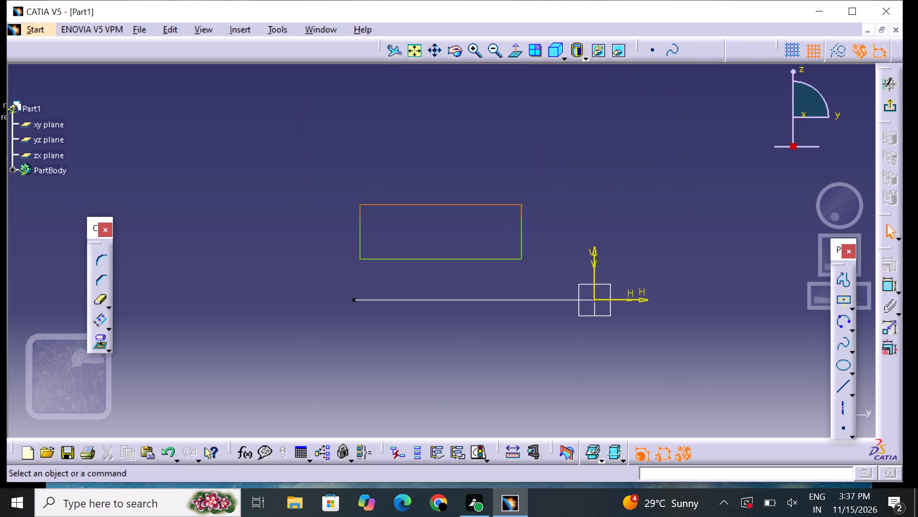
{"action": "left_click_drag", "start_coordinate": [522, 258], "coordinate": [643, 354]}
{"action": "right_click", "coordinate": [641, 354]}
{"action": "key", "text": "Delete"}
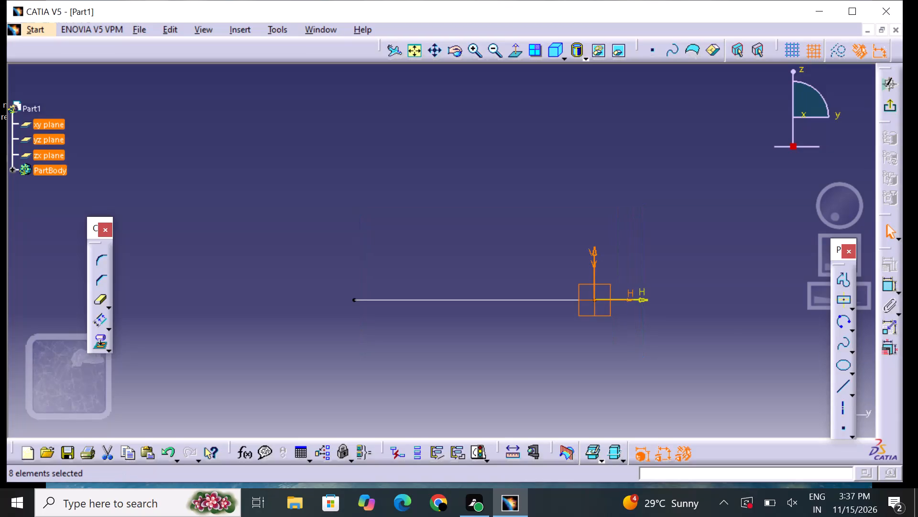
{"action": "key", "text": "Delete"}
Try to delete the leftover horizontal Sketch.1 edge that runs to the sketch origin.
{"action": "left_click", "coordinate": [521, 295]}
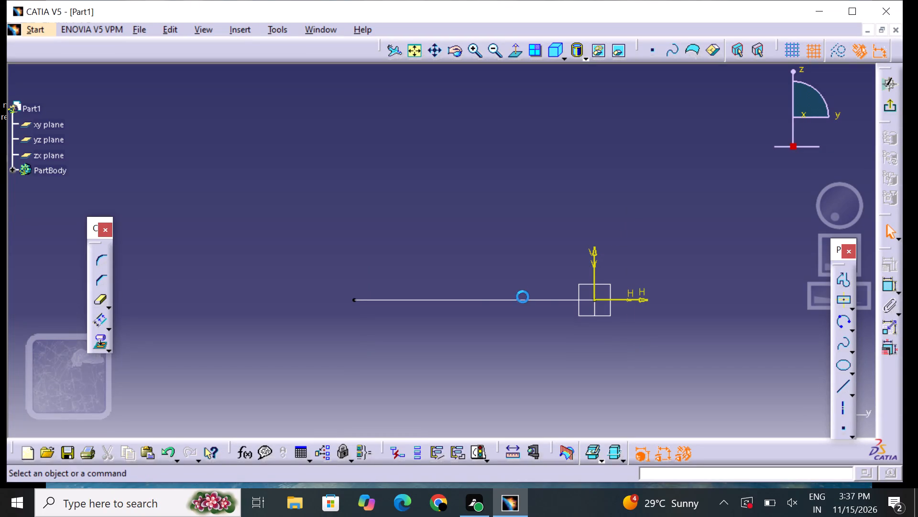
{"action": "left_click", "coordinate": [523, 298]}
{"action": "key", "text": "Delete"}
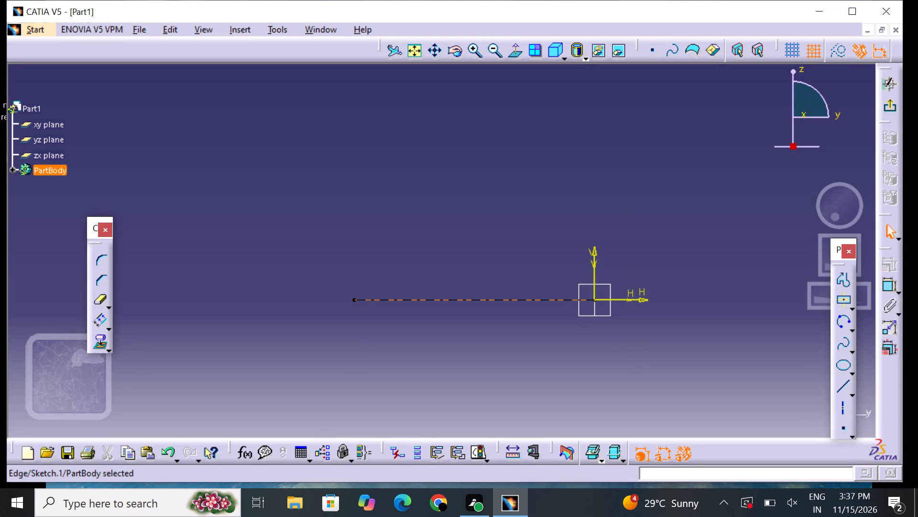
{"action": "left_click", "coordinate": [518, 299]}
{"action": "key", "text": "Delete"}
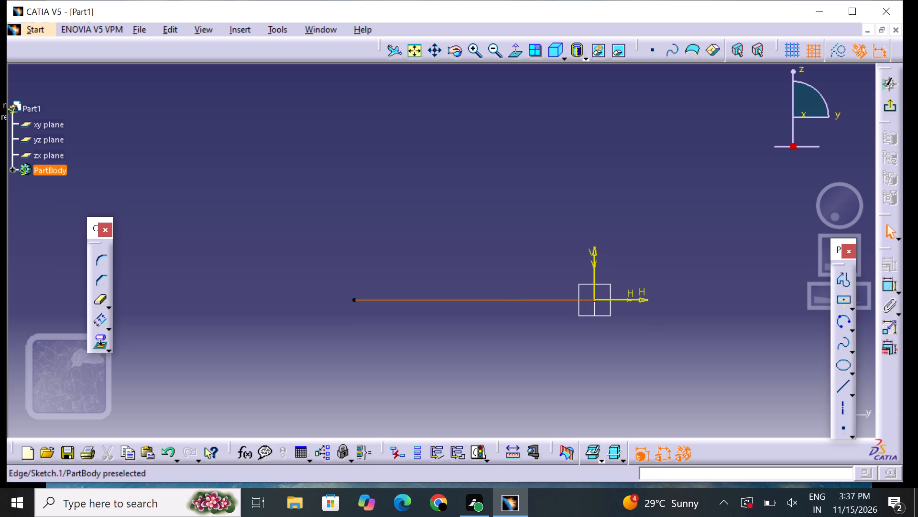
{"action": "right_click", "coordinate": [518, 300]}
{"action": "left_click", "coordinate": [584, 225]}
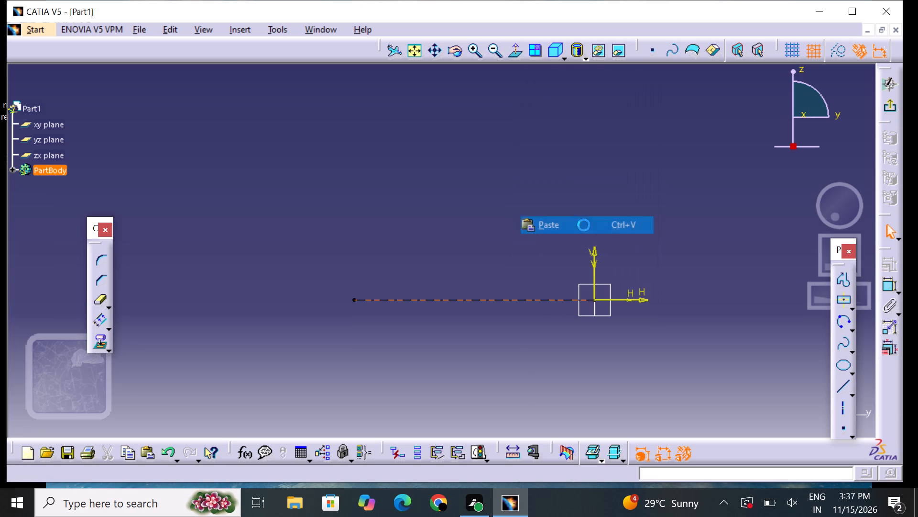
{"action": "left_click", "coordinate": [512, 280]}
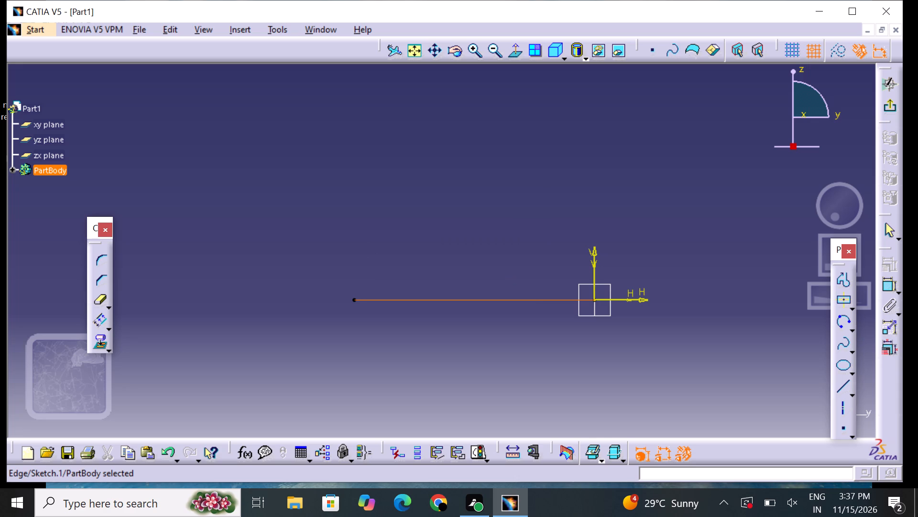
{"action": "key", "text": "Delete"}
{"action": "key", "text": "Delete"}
Close Part1 without saving its changes.
{"action": "left_click", "coordinate": [899, 27]}
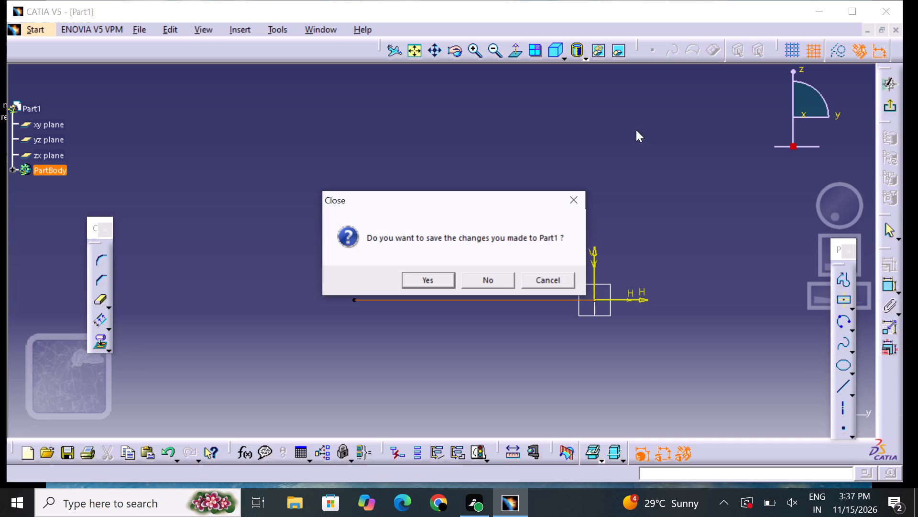
{"action": "left_click", "coordinate": [505, 279]}
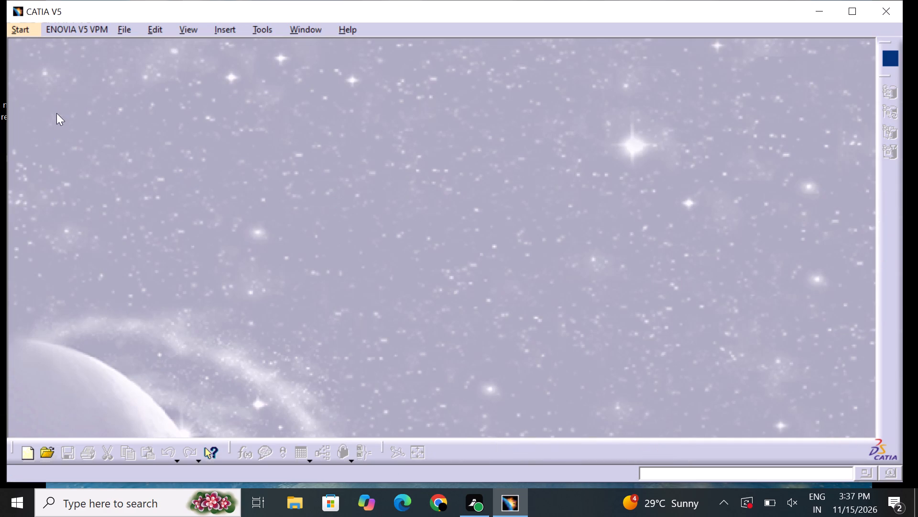
Create a new Part Design part named Part1 with hybrid design enabled.
{"action": "left_click", "coordinate": [23, 16]}
{"action": "left_click", "coordinate": [22, 27]}
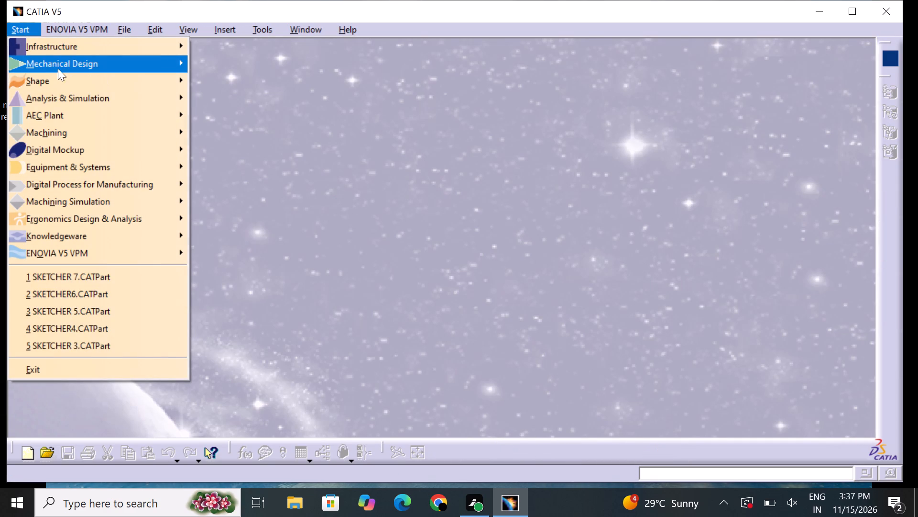
{"action": "left_click", "coordinate": [58, 68]}
{"action": "left_click", "coordinate": [289, 65]}
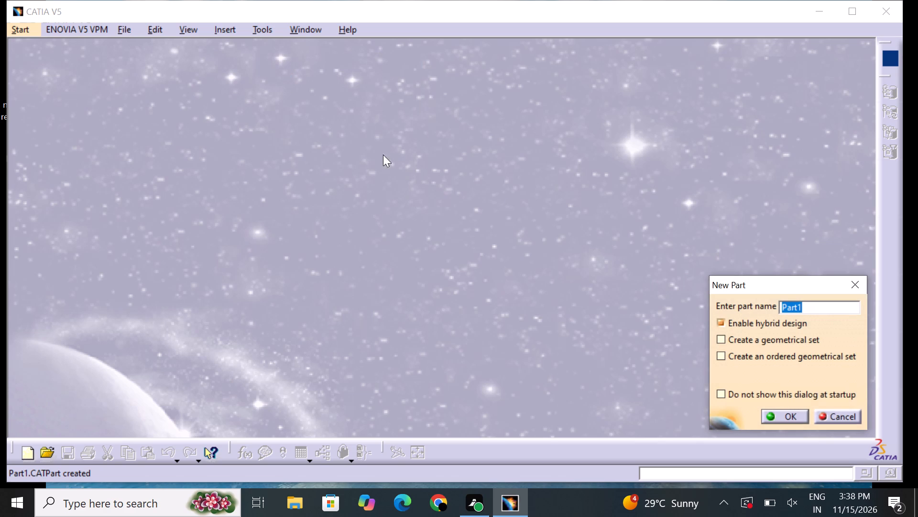
{"action": "left_click", "coordinate": [798, 407]}
{"action": "left_click", "coordinate": [791, 414]}
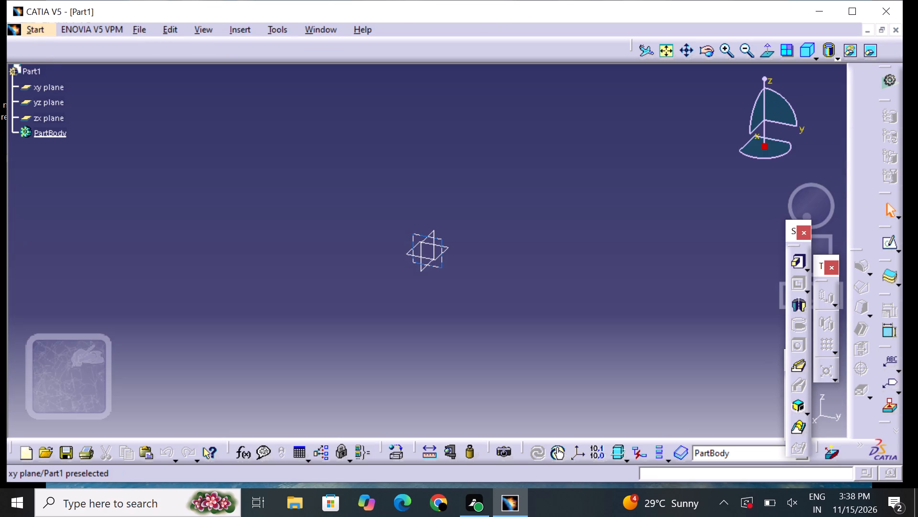
Open a new sketch on the xy plane.
{"action": "left_click", "coordinate": [52, 88]}
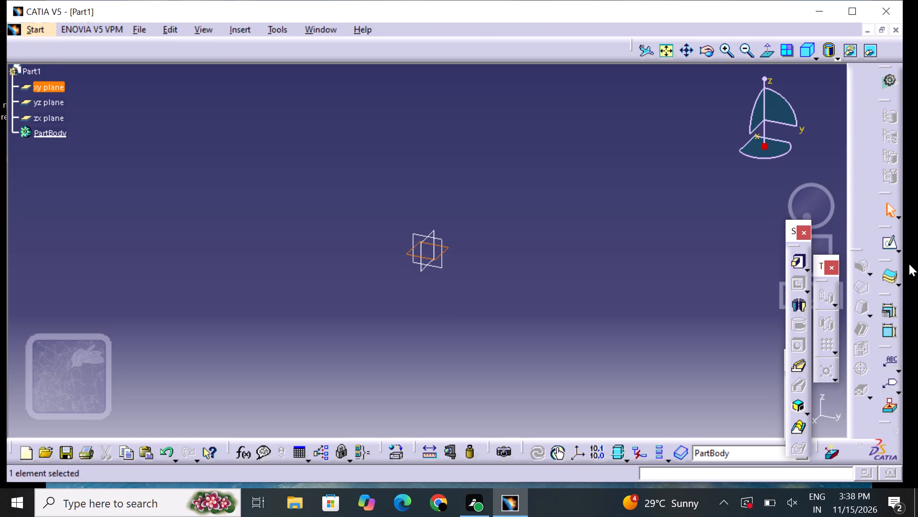
{"action": "left_click", "coordinate": [886, 242]}
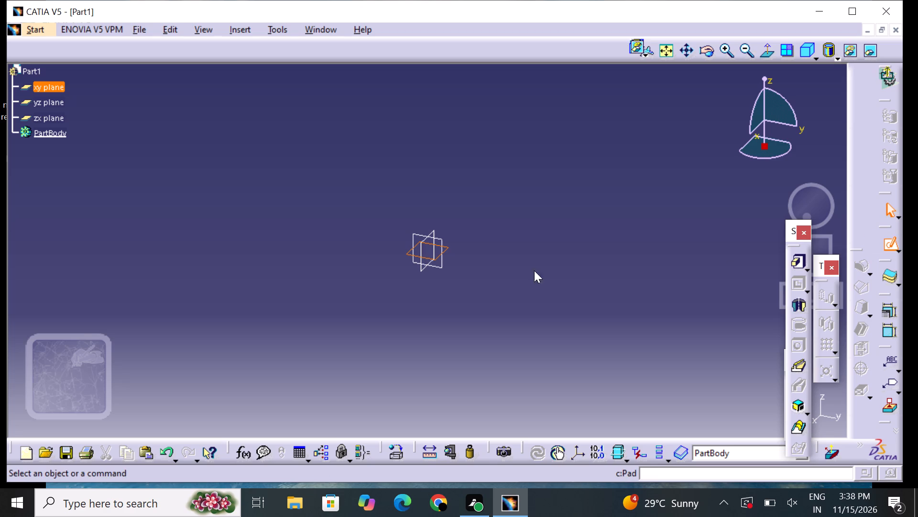
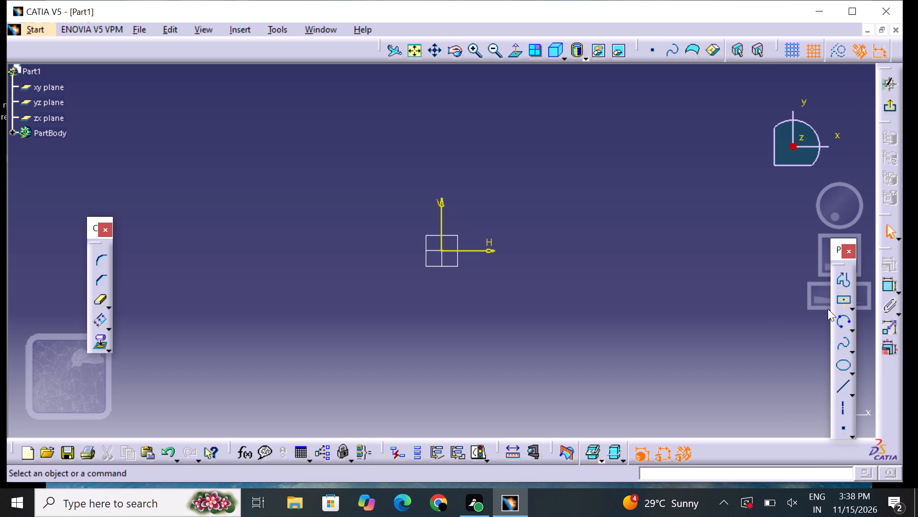
Draw a closed stepped profile from the origin, about 110 mm long, 40 mm high at the far end, 20 mm at the V axis, 10 mm mid-span.
{"action": "left_click", "coordinate": [840, 274]}
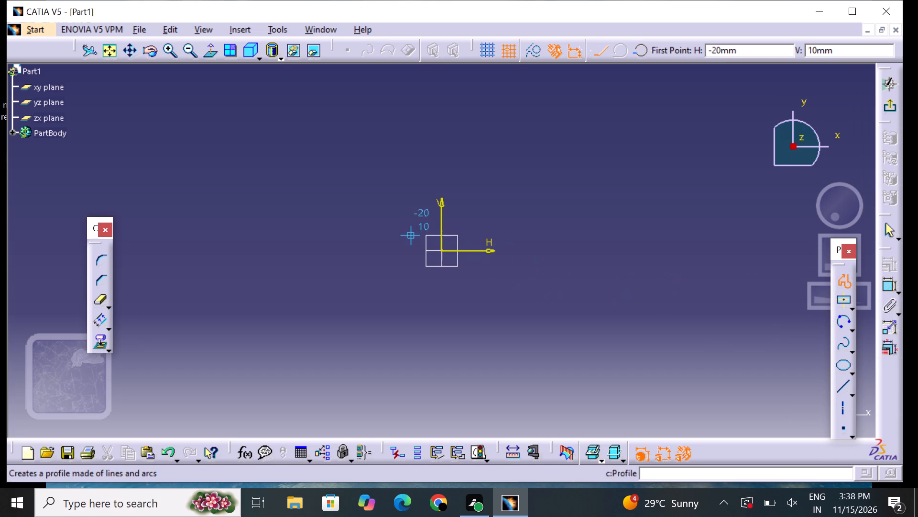
{"action": "left_click", "coordinate": [443, 249]}
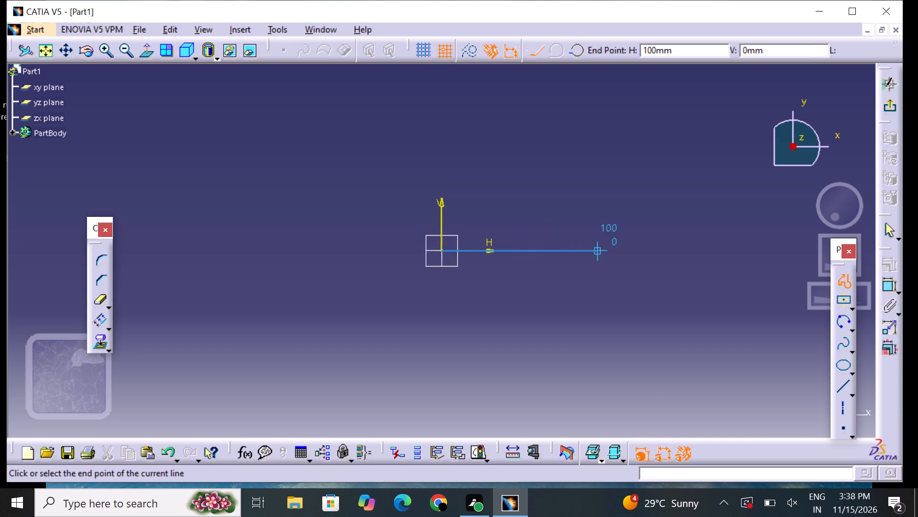
{"action": "left_click", "coordinate": [620, 245]}
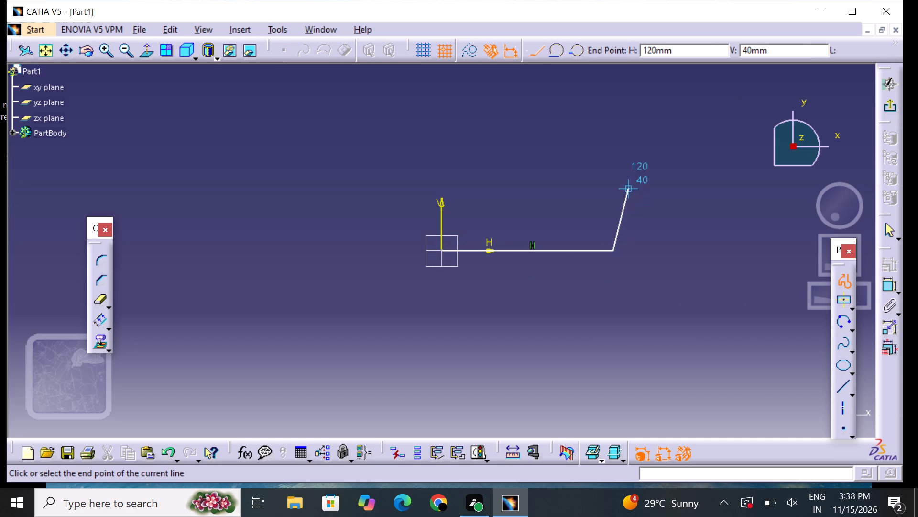
{"action": "left_click", "coordinate": [615, 189]}
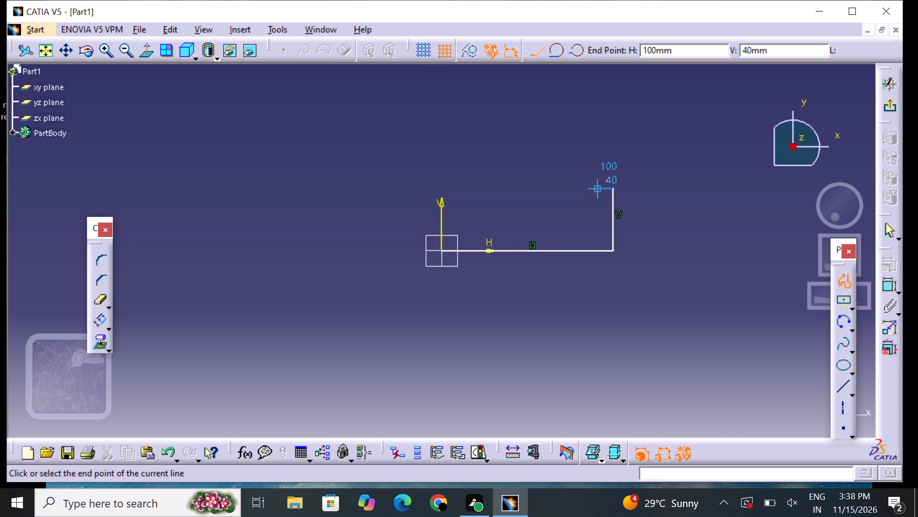
{"action": "left_click", "coordinate": [590, 192]}
{"action": "left_click", "coordinate": [596, 225]}
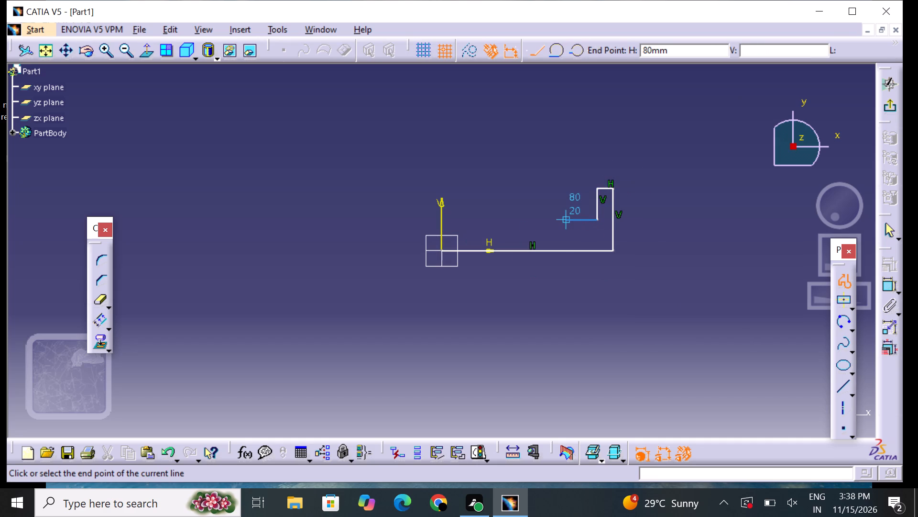
{"action": "left_click", "coordinate": [569, 223]}
{"action": "left_click", "coordinate": [569, 231]}
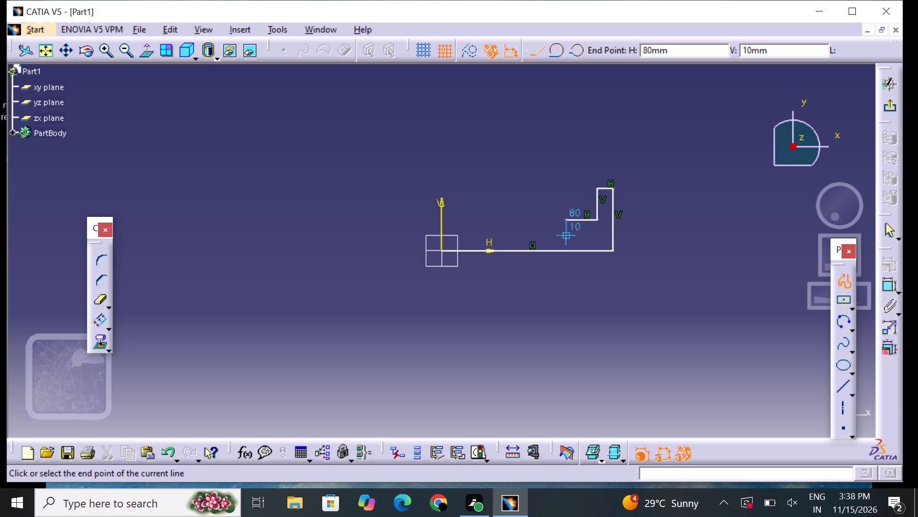
{"action": "left_click", "coordinate": [493, 233]}
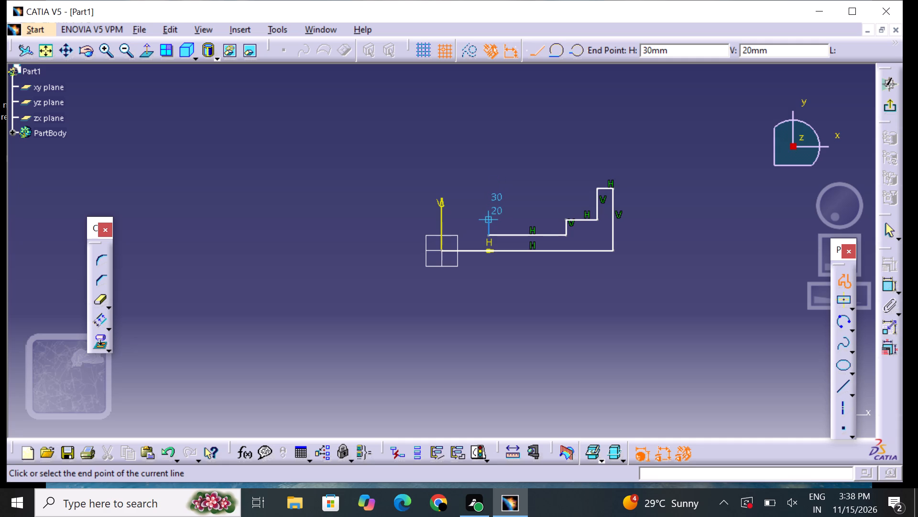
{"action": "left_click", "coordinate": [490, 214]}
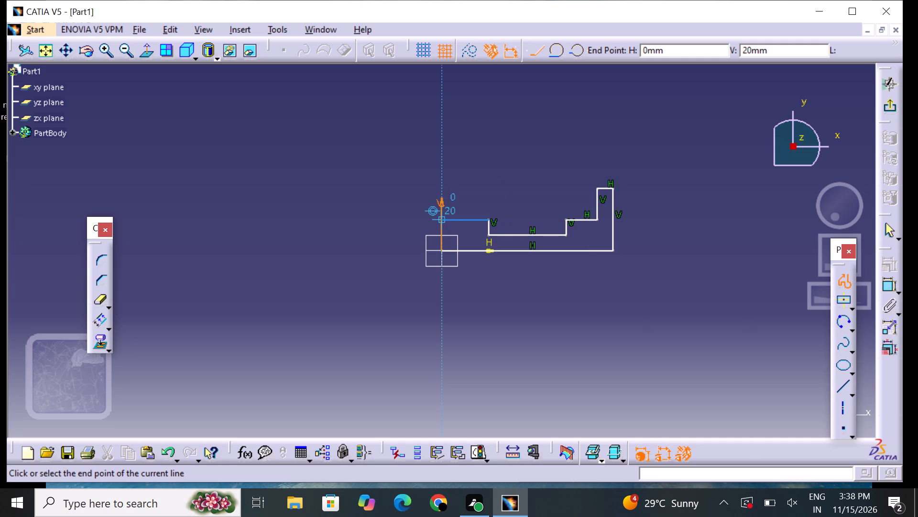
{"action": "left_click", "coordinate": [438, 222]}
{"action": "left_click", "coordinate": [439, 253]}
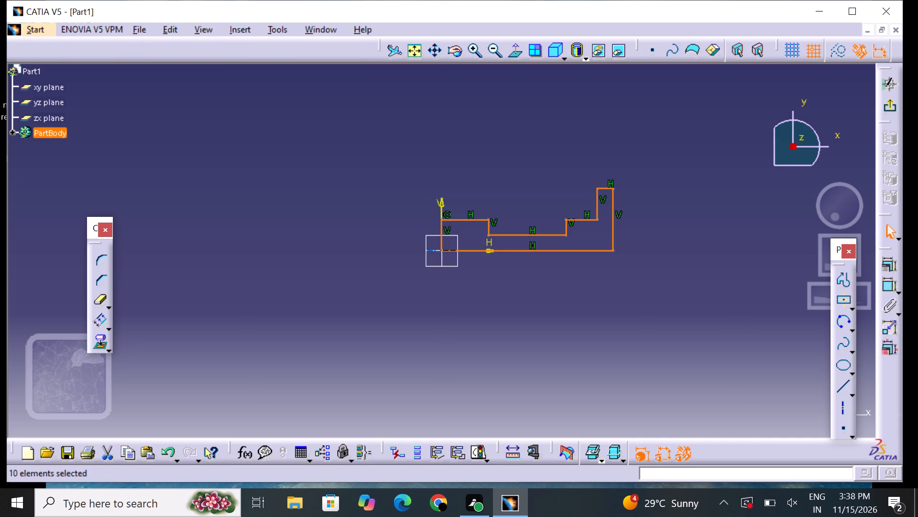
{"action": "left_click", "coordinate": [469, 361]}
Dimension the length of the profile's bottom horizontal edge along the H axis.
{"action": "left_click", "coordinate": [888, 288]}
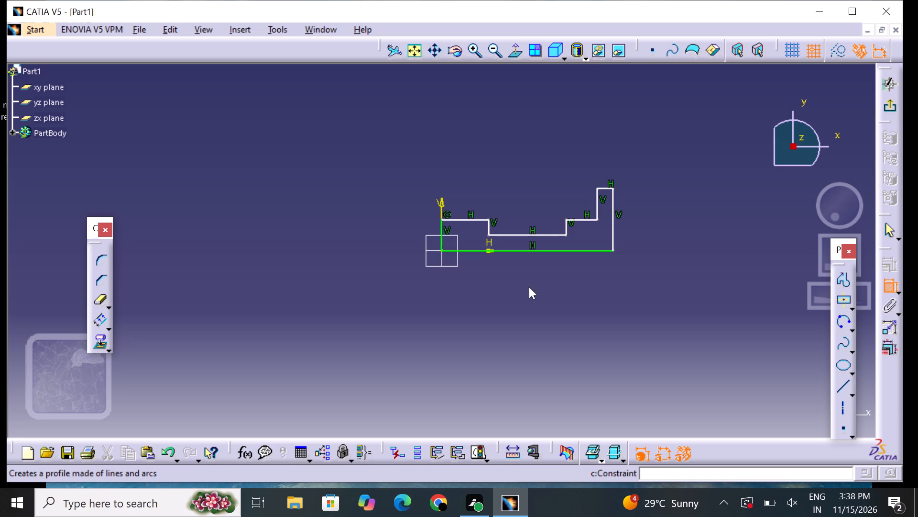
{"action": "left_click", "coordinate": [534, 252]}
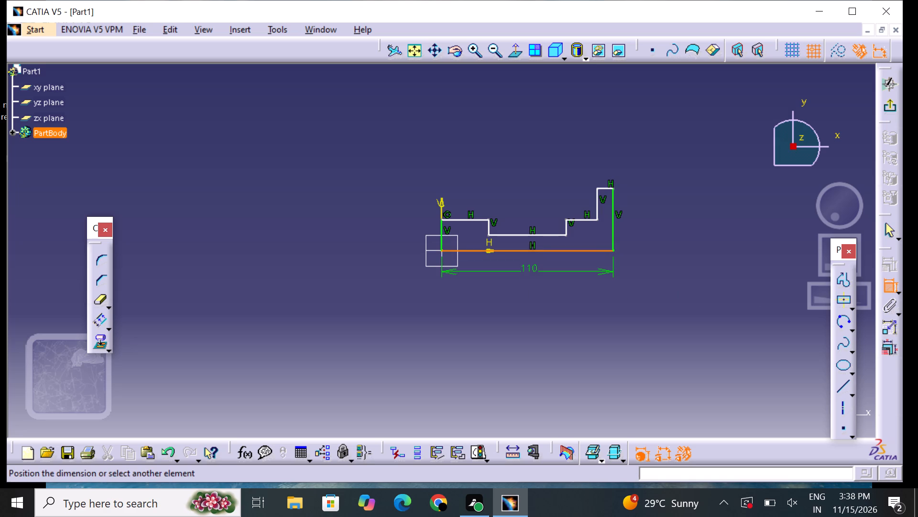
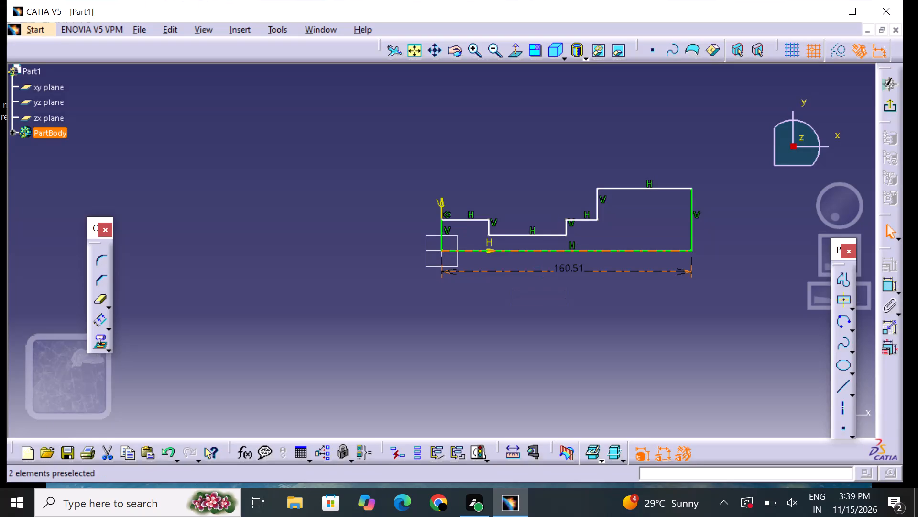
Set the length dimension of the profile's bottom horizontal edge to 143 mm.
{"action": "double_click", "coordinate": [554, 270]}
{"action": "key", "text": "BackSpace"}
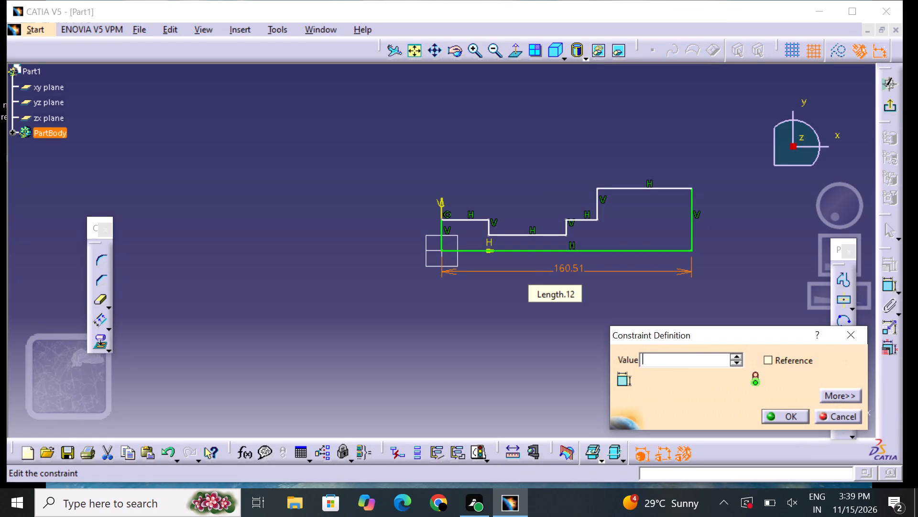
{"action": "key", "text": "1"}
{"action": "type", "text": "43"}
{"action": "key", "text": "Return"}
{"action": "left_click", "coordinate": [587, 320]}
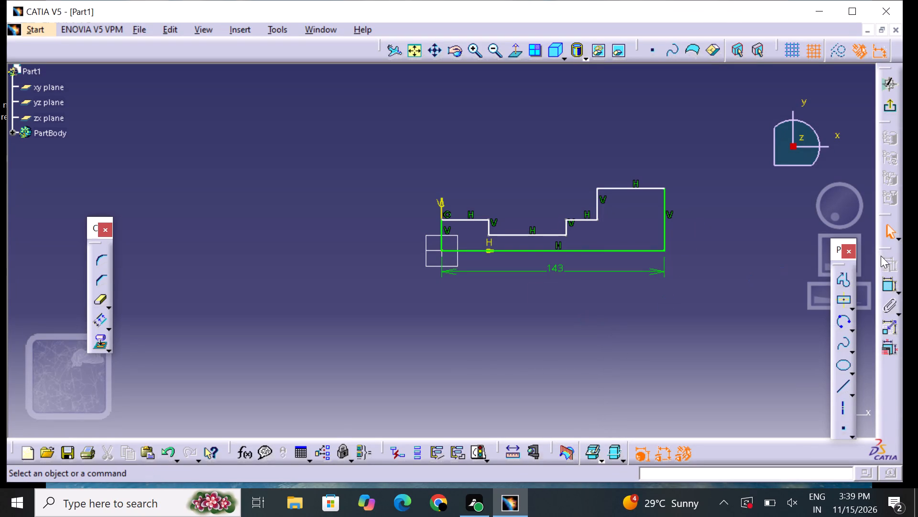
Dimension the height of the profile's vertical edge at the end farthest from the V axis and set it to 42 mm.
{"action": "left_click", "coordinate": [477, 50]}
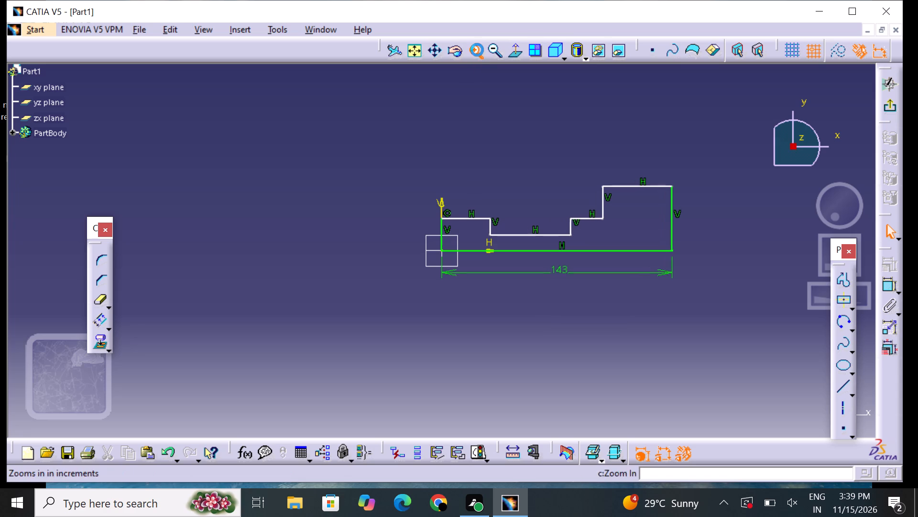
{"action": "middle_click_drag", "start_coordinate": [618, 156], "coordinate": [442, 186]}
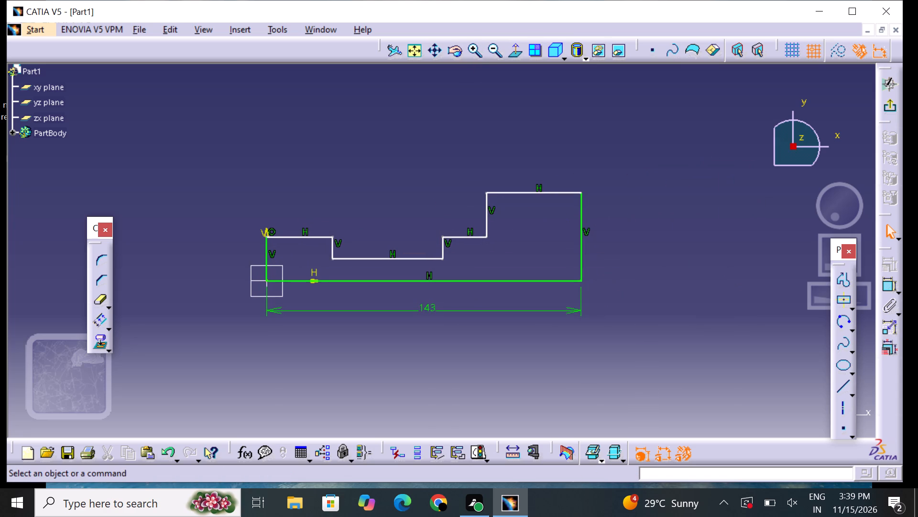
{"action": "left_click", "coordinate": [480, 49]}
{"action": "middle_click_drag", "start_coordinate": [416, 143], "coordinate": [417, 143]}
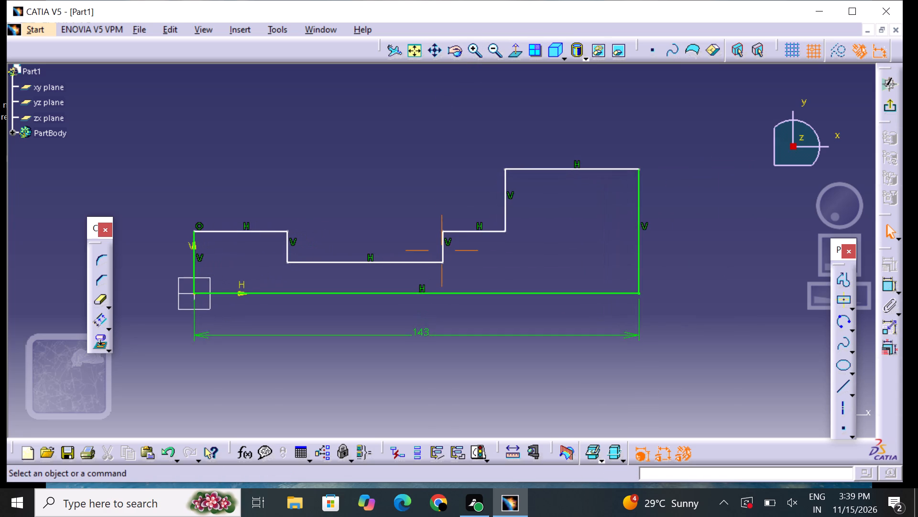
{"action": "middle_click_drag", "start_coordinate": [417, 143], "coordinate": [457, 156]}
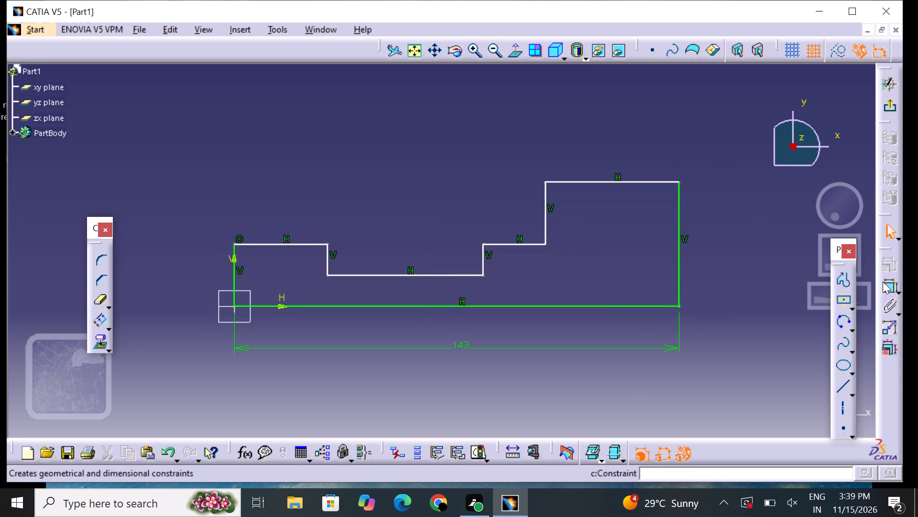
{"action": "left_click", "coordinate": [883, 281]}
{"action": "left_click", "coordinate": [676, 254]}
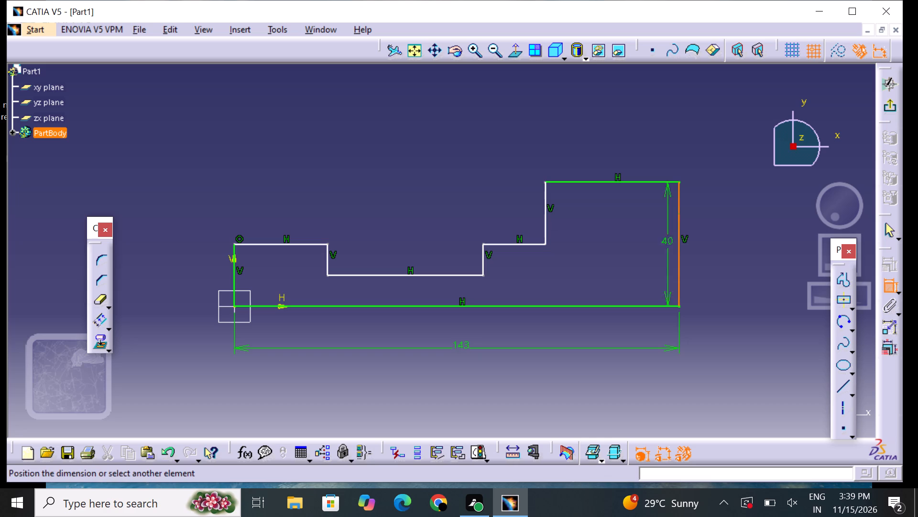
{"action": "left_click", "coordinate": [708, 252]}
{"action": "double_click", "coordinate": [708, 250]}
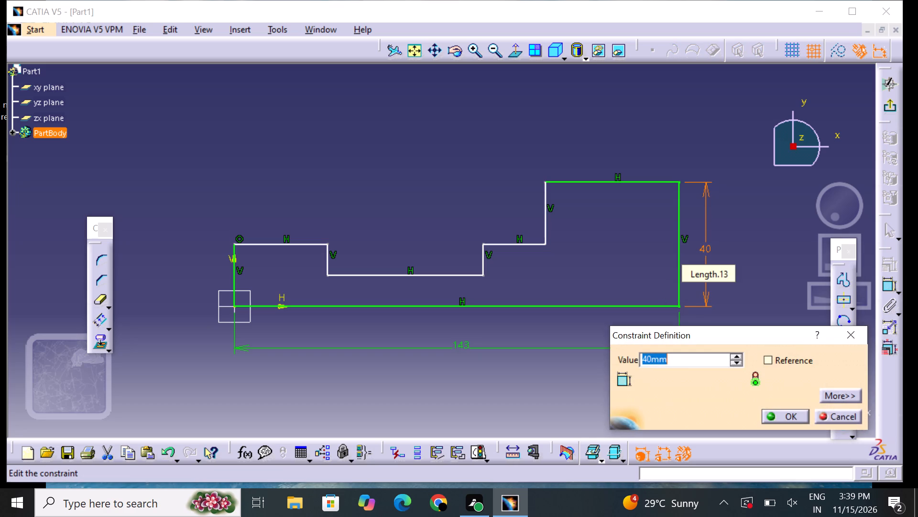
{"action": "key", "text": "BackSpace"}
{"action": "type", "text": "42"}
{"action": "key", "text": "Return"}
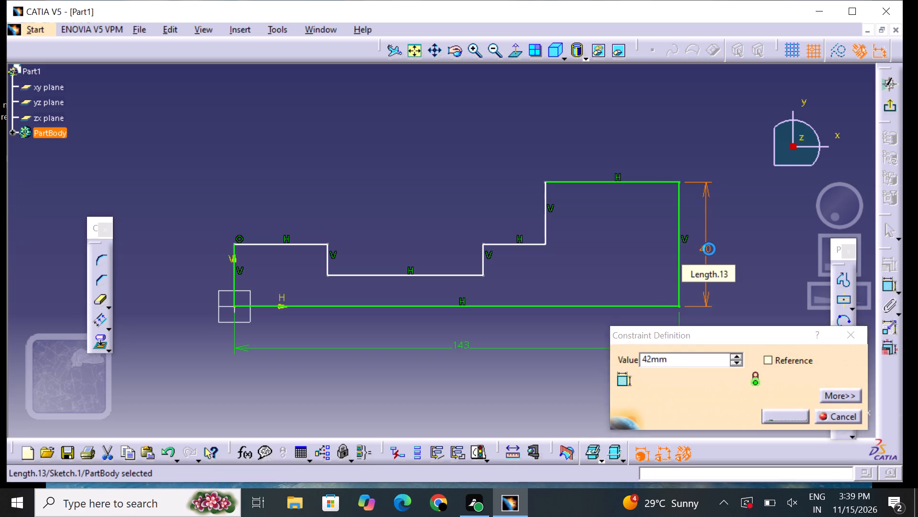
{"action": "left_click", "coordinate": [795, 206]}
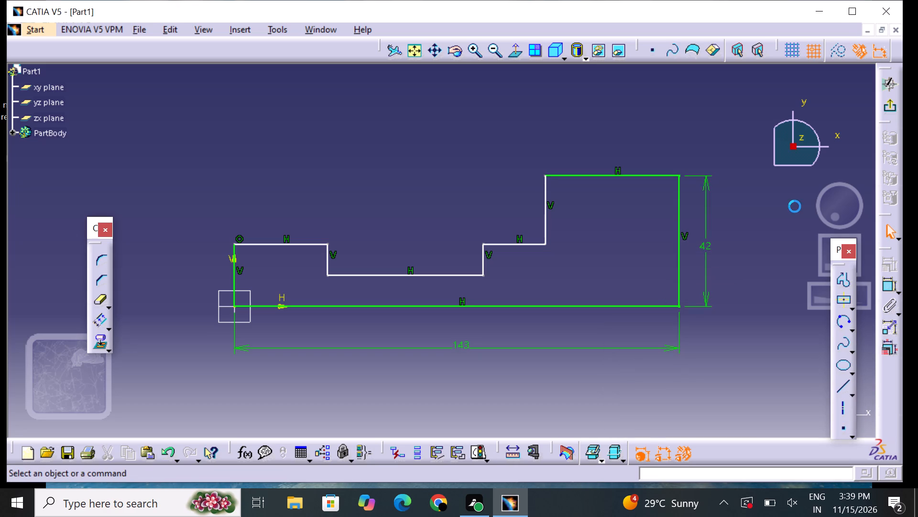
Dimension the length of the profile's highest horizontal edge, above the tall end section, and open that dimension for editing.
{"action": "left_click", "coordinate": [888, 287]}
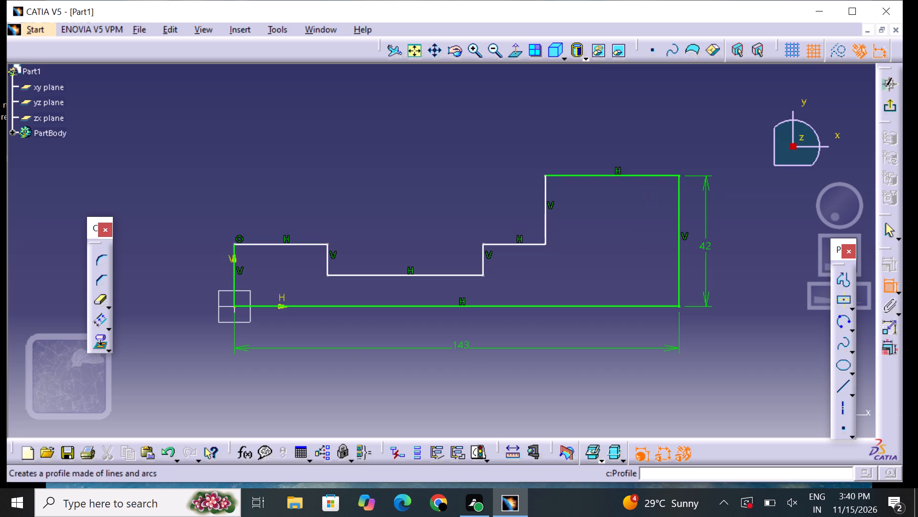
{"action": "left_click_drag", "start_coordinate": [636, 177], "coordinate": [636, 173]}
{"action": "left_click", "coordinate": [632, 147]}
{"action": "double_click", "coordinate": [637, 144]}
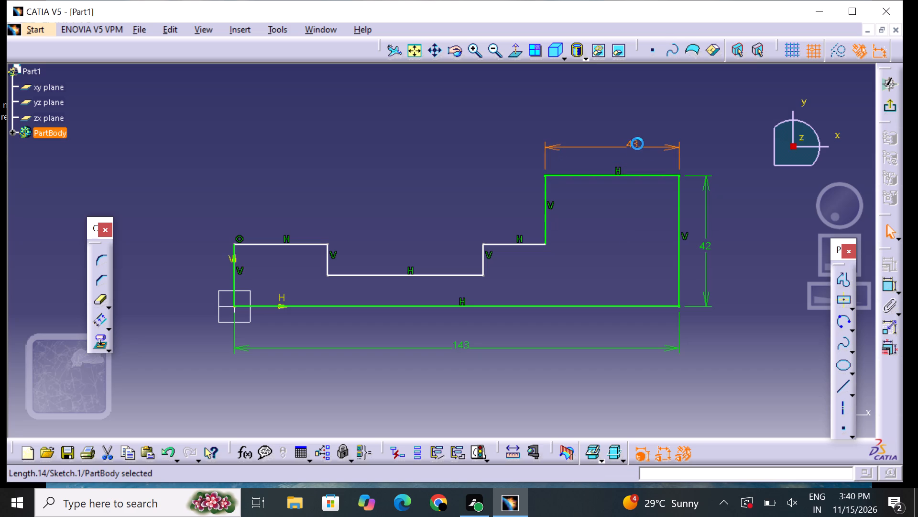
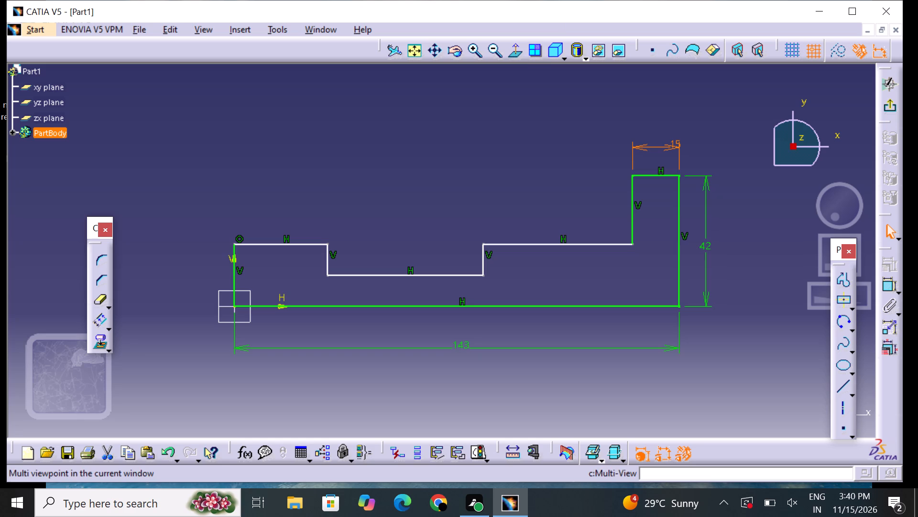
Dimension the length of the recess's bottom horizontal edge, placing it above the profile, and set it to 70 mm.
{"action": "left_click", "coordinate": [545, 146]}
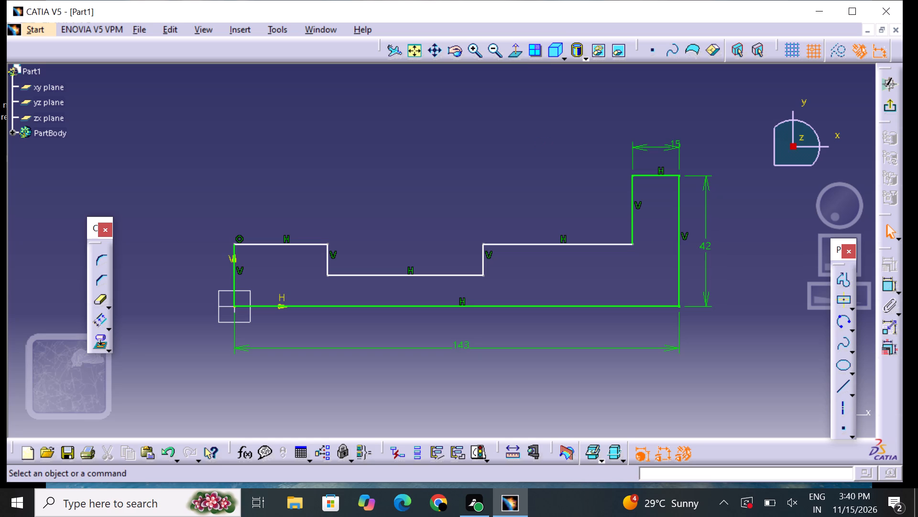
{"action": "left_click", "coordinate": [886, 290]}
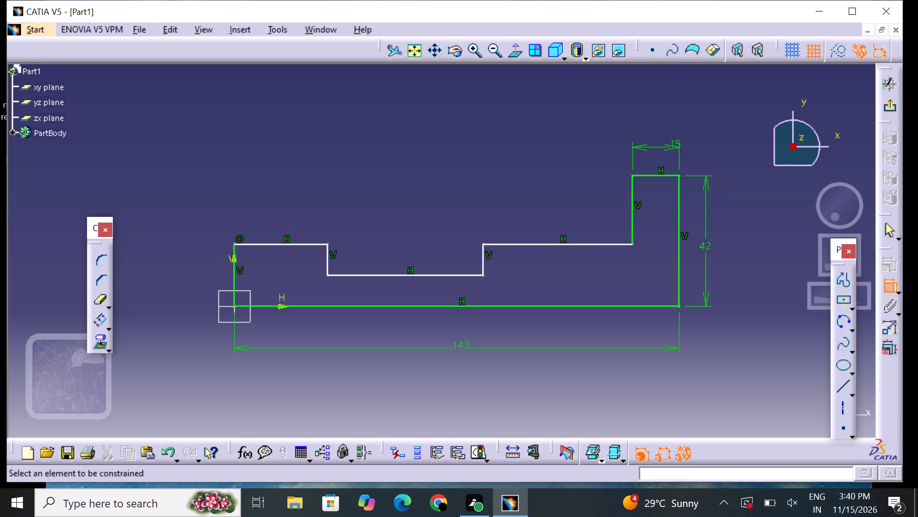
{"action": "left_click", "coordinate": [447, 276]}
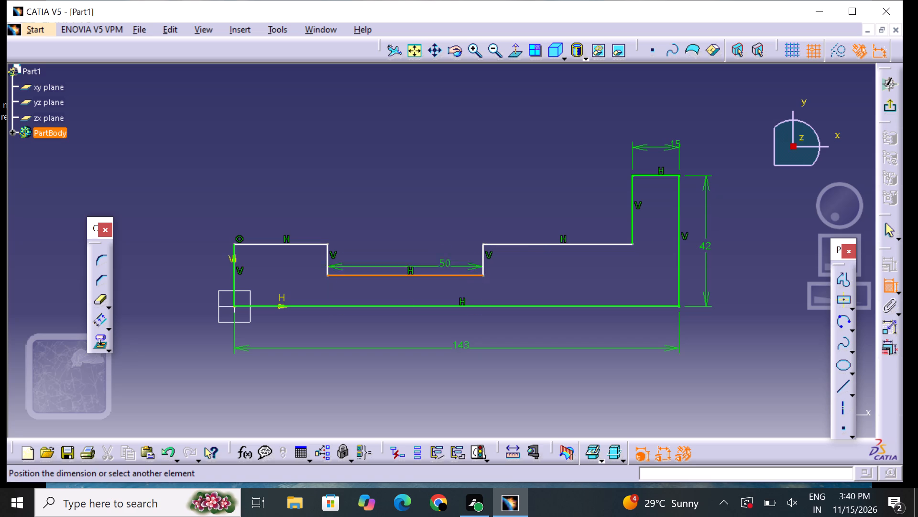
{"action": "left_click", "coordinate": [402, 159]}
{"action": "double_click", "coordinate": [403, 159]}
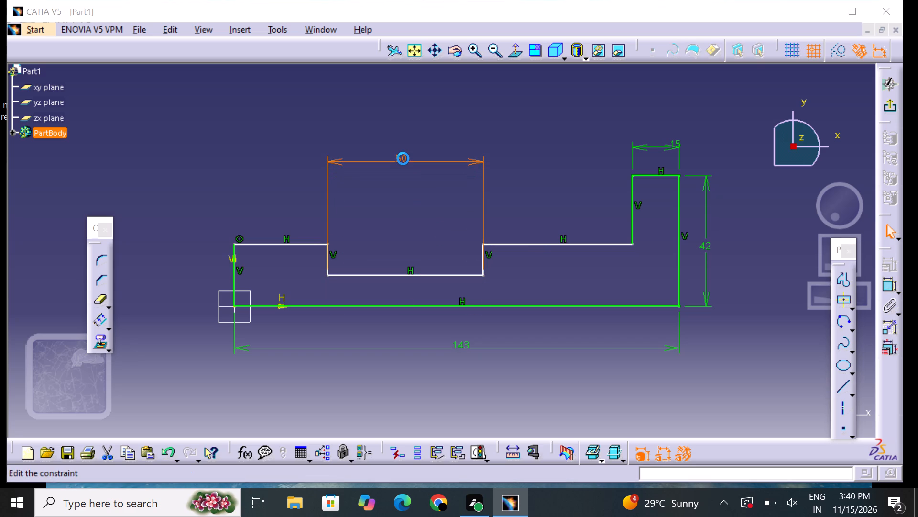
{"action": "key", "text": "BackSpace"}
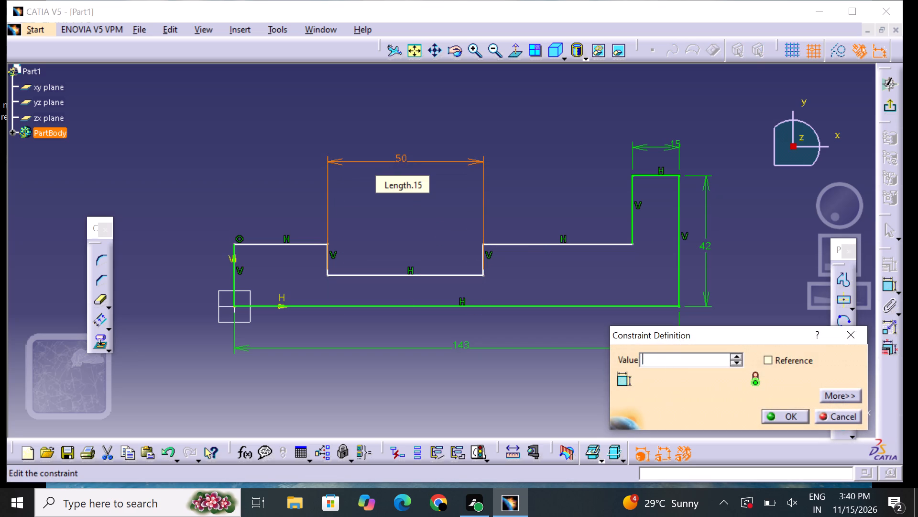
{"action": "type", "text": "70"}
{"action": "key", "text": "Return"}
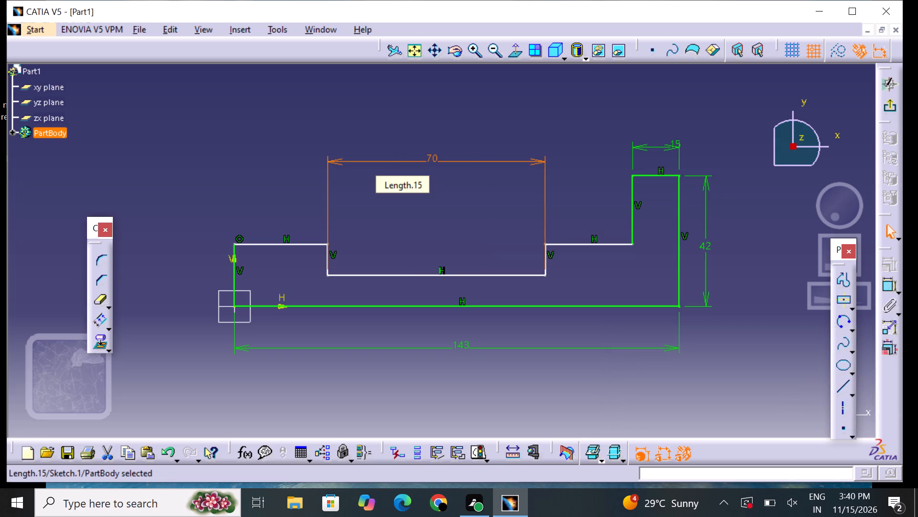
{"action": "left_click", "coordinate": [604, 146]}
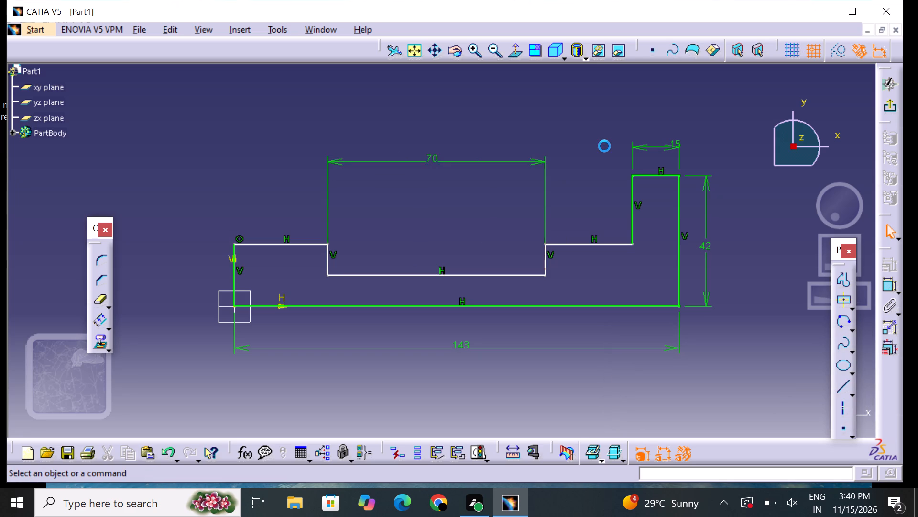
Dimension the length of the upper horizontal edge that starts at the V axis, placing it above the profile, and open that dimension for editing.
{"action": "left_click", "coordinate": [884, 293]}
{"action": "left_click", "coordinate": [299, 244]}
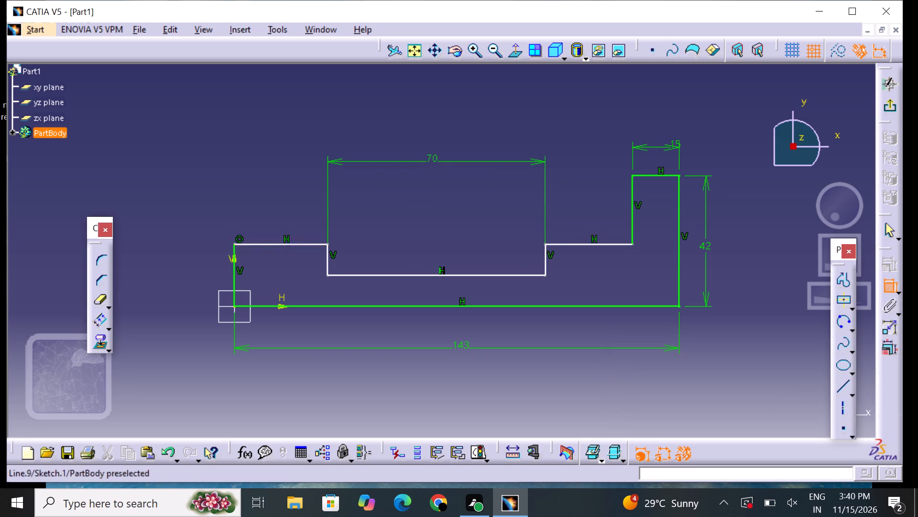
{"action": "left_click", "coordinate": [284, 172]}
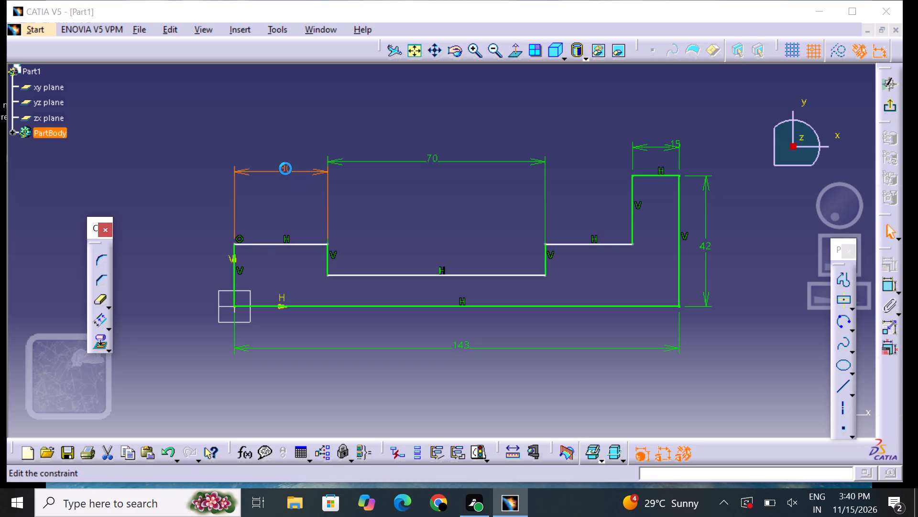
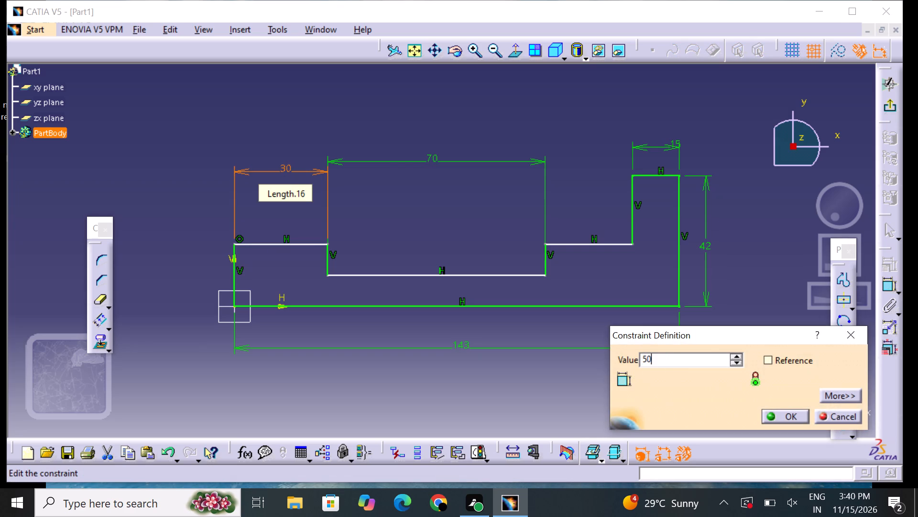
Set the length of the upper horizontal edge that starts at the V axis to 50 mm.
{"action": "key", "text": "Return"}
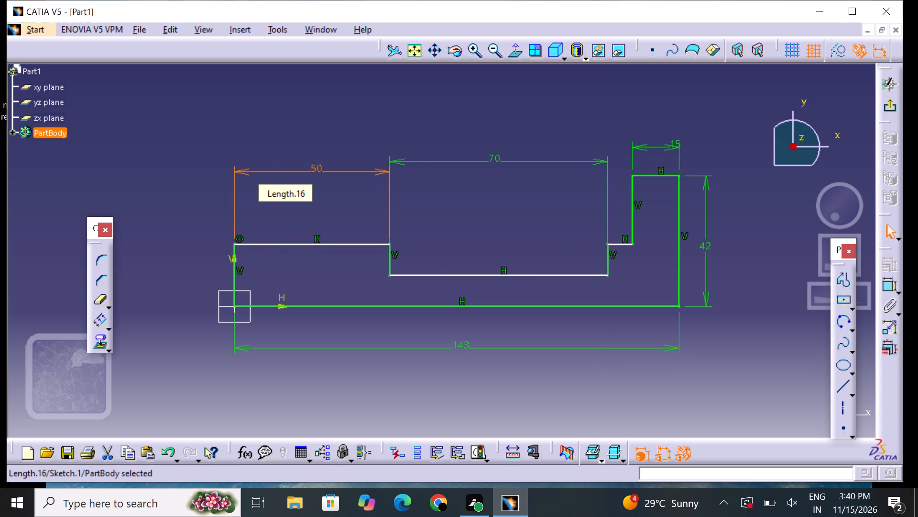
{"action": "left_click", "coordinate": [242, 135]}
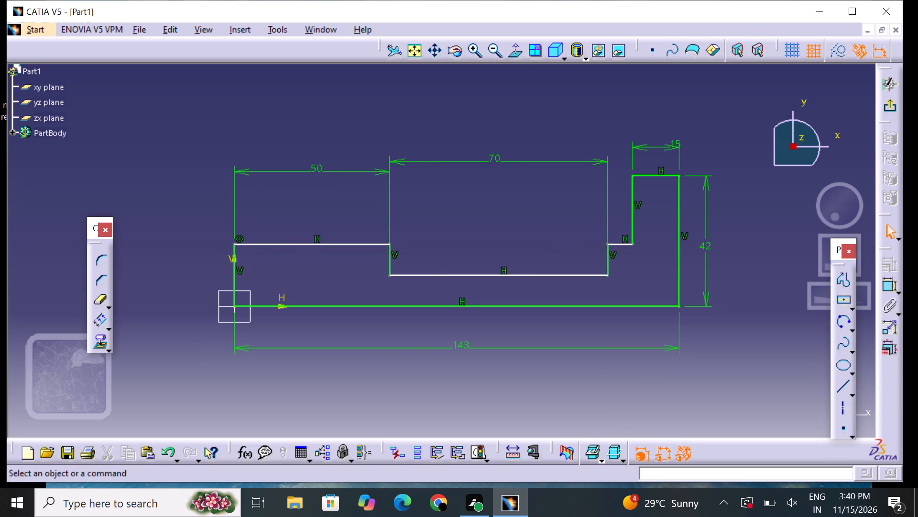
Dimension the vertical edge lying on the V axis, placing the dimension outside the profile, and set it to 16 mm.
{"action": "left_click", "coordinate": [893, 284]}
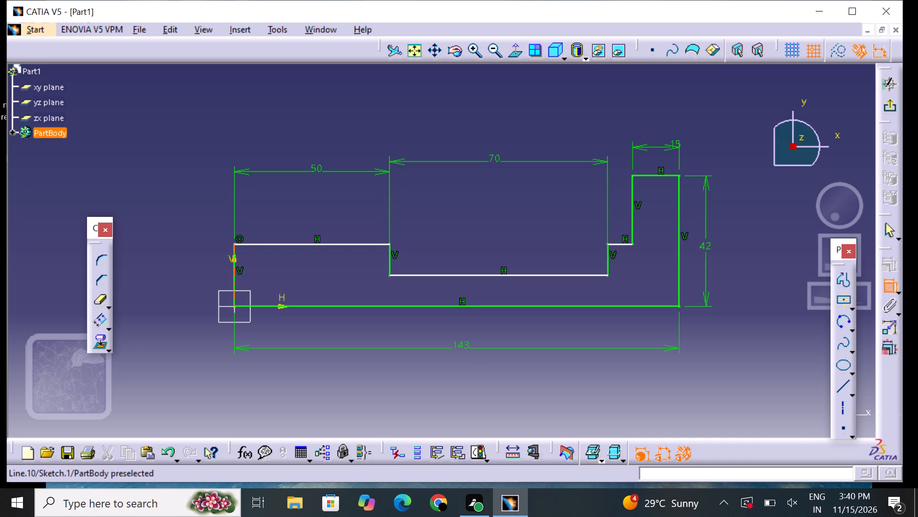
{"action": "left_click", "coordinate": [233, 276]}
{"action": "left_click", "coordinate": [201, 275]}
{"action": "double_click", "coordinate": [203, 273]}
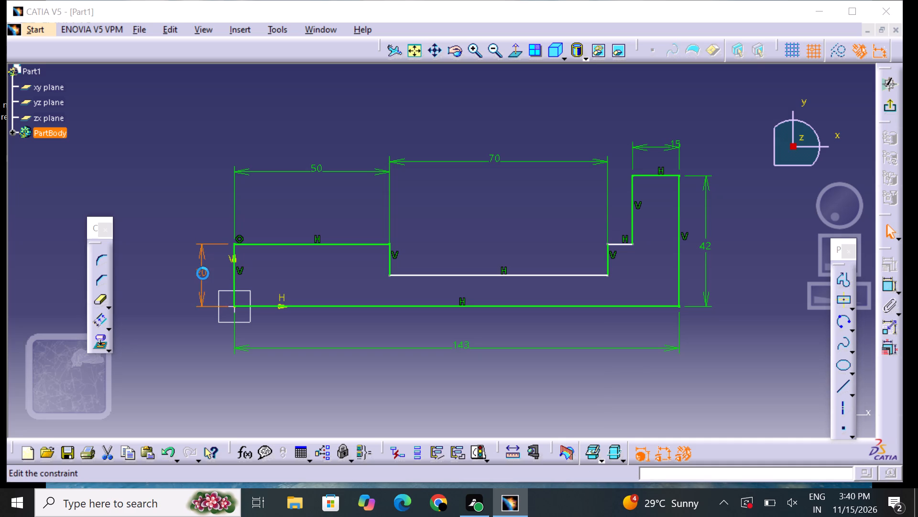
{"action": "key", "text": "BackSpace"}
{"action": "type", "text": "16"}
{"action": "key", "text": "Return"}
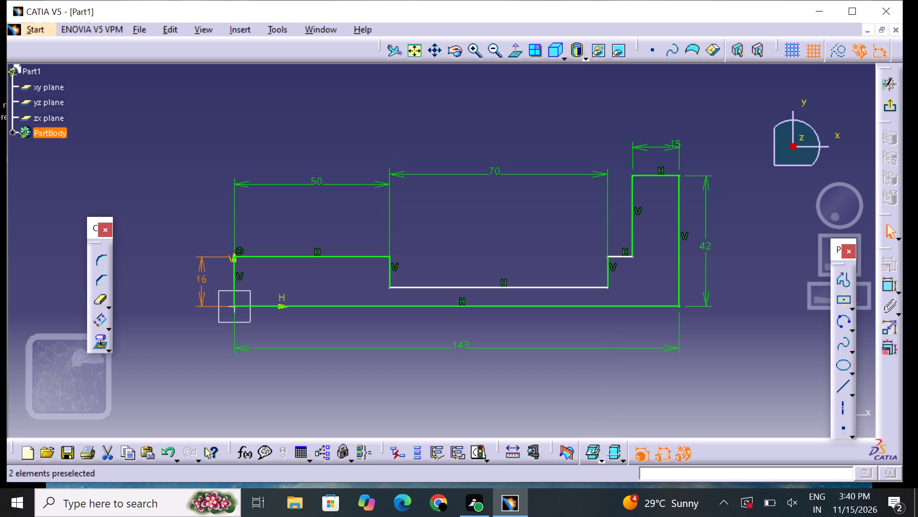
{"action": "left_click", "coordinate": [203, 378]}
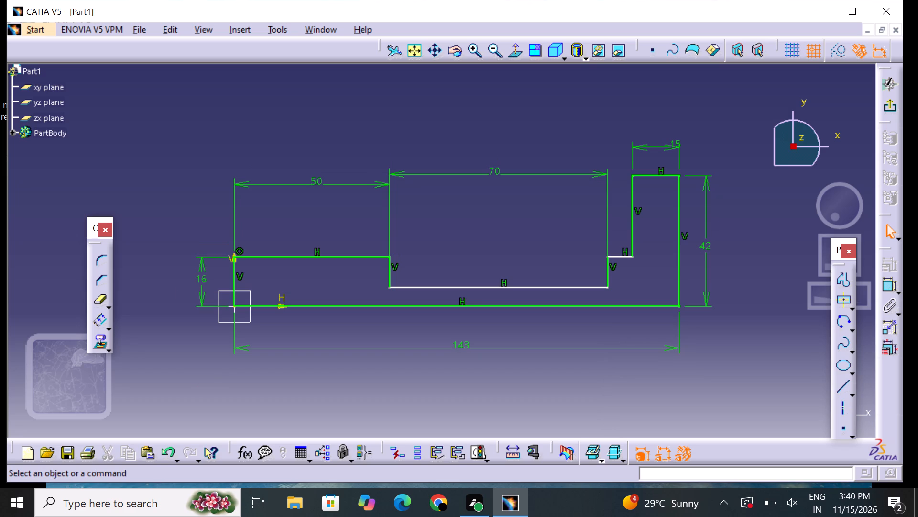
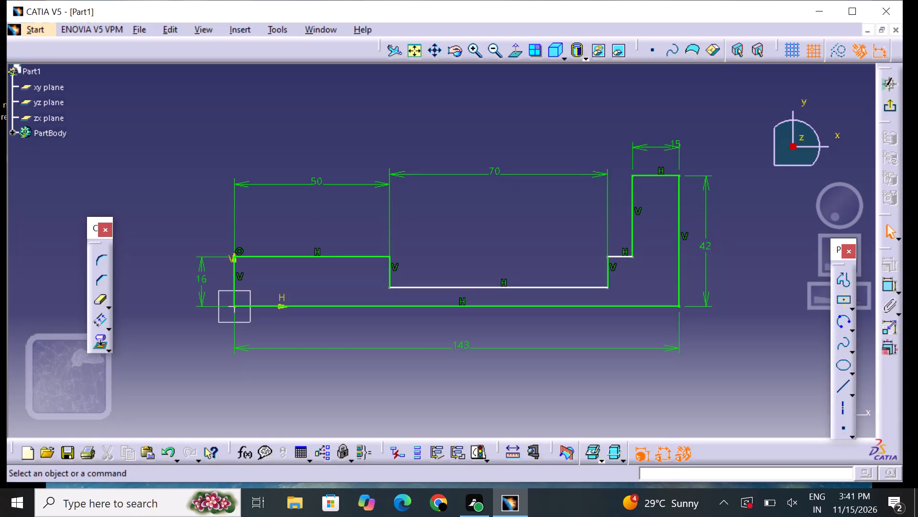
Dimension the short vertical edge dropping from the end of the 50 mm edge and set it to 6 mm.
{"action": "left_click", "coordinate": [888, 286]}
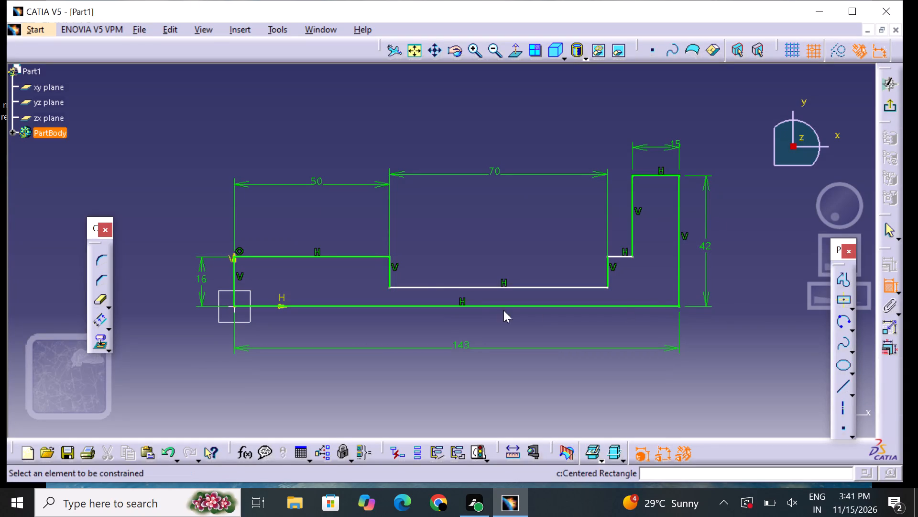
{"action": "left_click", "coordinate": [388, 278]}
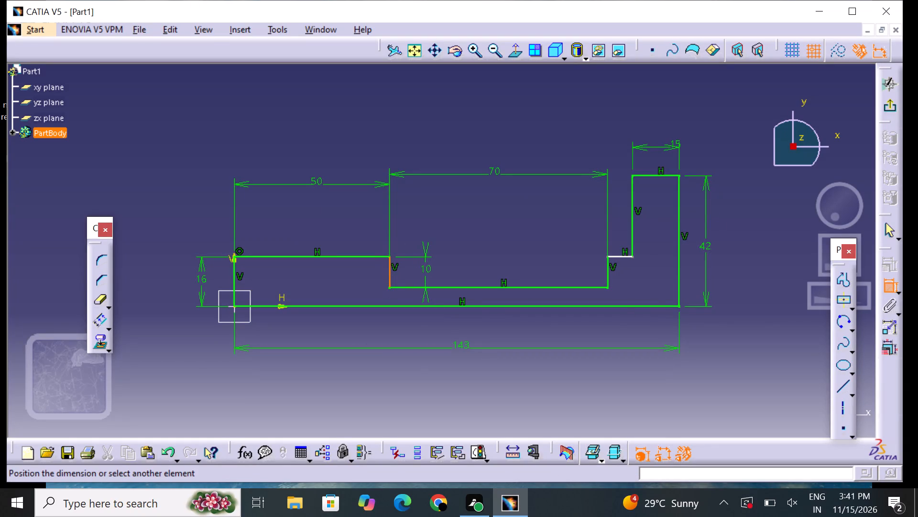
{"action": "left_click", "coordinate": [423, 272]}
{"action": "double_click", "coordinate": [428, 271]}
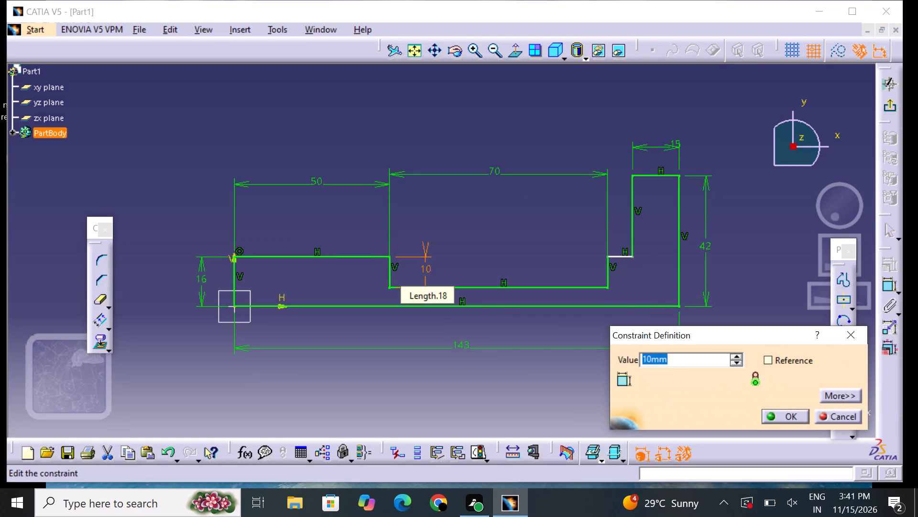
{"action": "key", "text": "BackSpace"}
{"action": "key", "text": "6"}
{"action": "key", "text": "Return"}
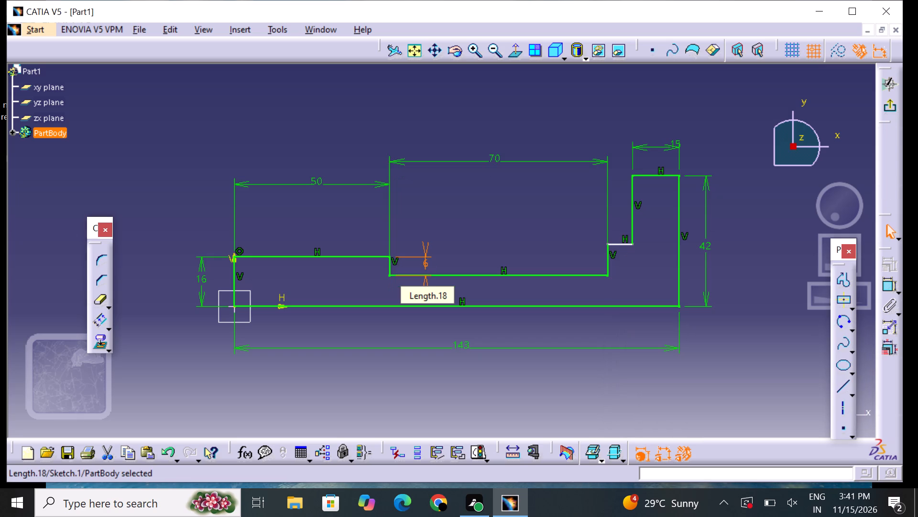
{"action": "left_click", "coordinate": [462, 229]}
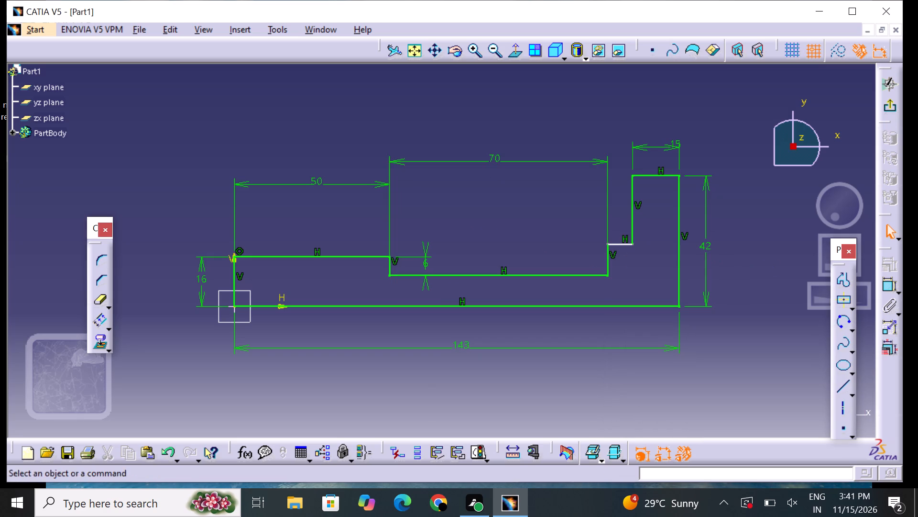
Dimension the short vertical edge at the far end of the 70 mm recess floor and set it to 2 mm.
{"action": "left_click", "coordinate": [886, 284]}
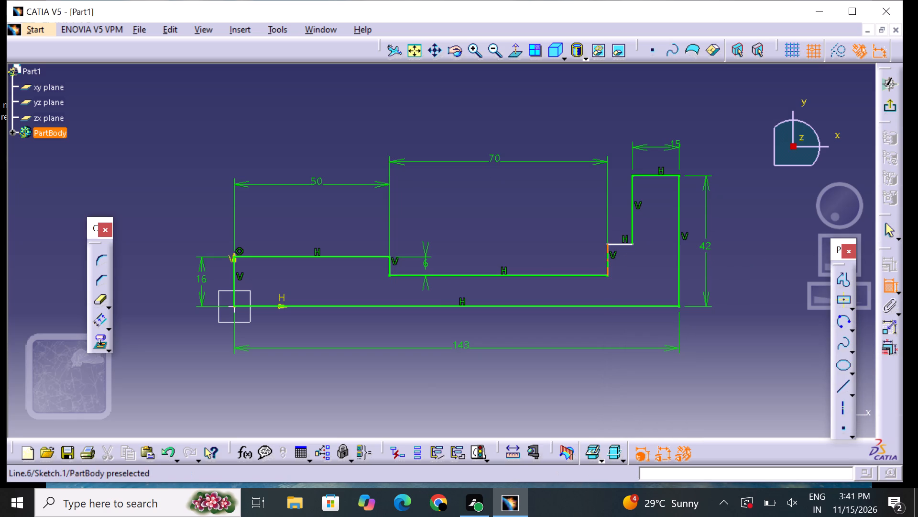
{"action": "left_click", "coordinate": [608, 258]}
{"action": "left_click", "coordinate": [583, 261]}
{"action": "double_click", "coordinate": [588, 257]}
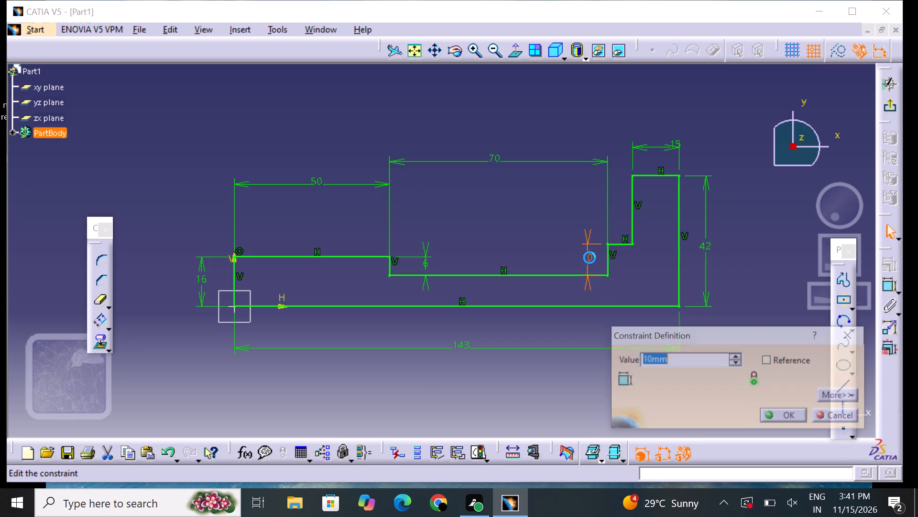
{"action": "key", "text": "BackSpace"}
{"action": "key", "text": "2"}
{"action": "key", "text": "Return"}
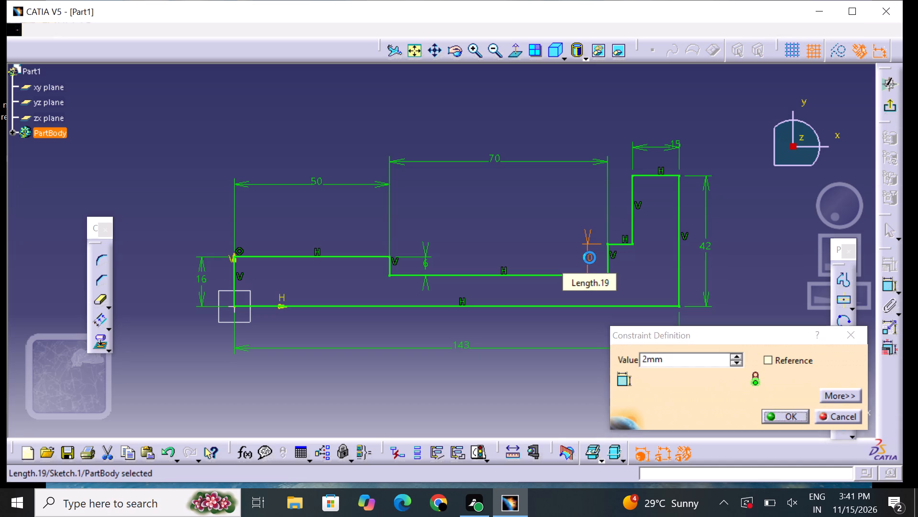
{"action": "left_click", "coordinate": [501, 229]}
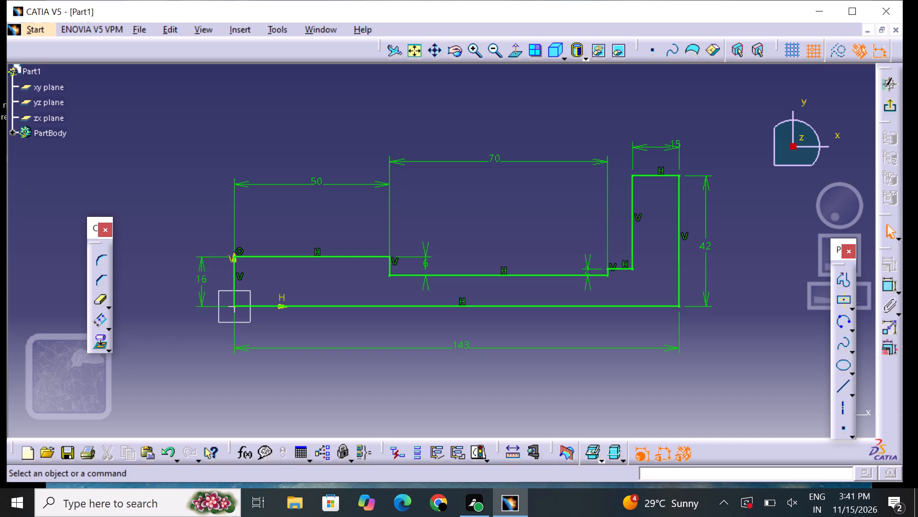
Reposition the 6 mm dimension to the other side of its edge, beneath the 50 mm edge.
{"action": "left_click_drag", "start_coordinate": [426, 259], "coordinate": [353, 267]}
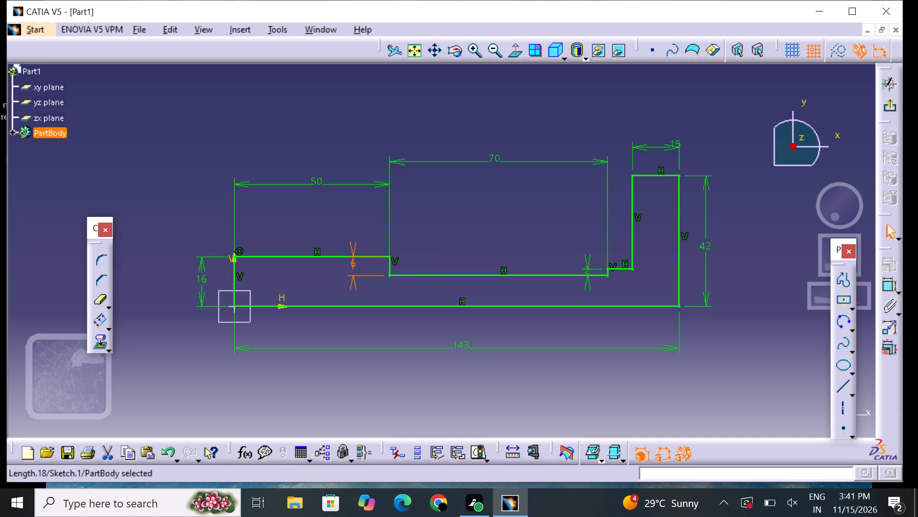
{"action": "left_click", "coordinate": [405, 289]}
Round the corner between the 6 mm vertical edge and the recess floor, converting the edge lengths into distances, and set its radius to 2 mm.
{"action": "left_click", "coordinate": [472, 46]}
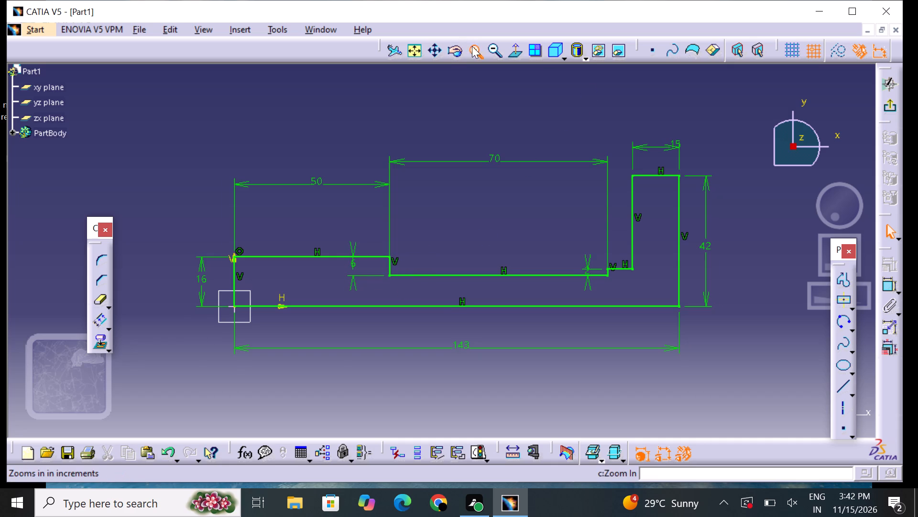
{"action": "middle_click_drag", "start_coordinate": [483, 198], "coordinate": [441, 191]}
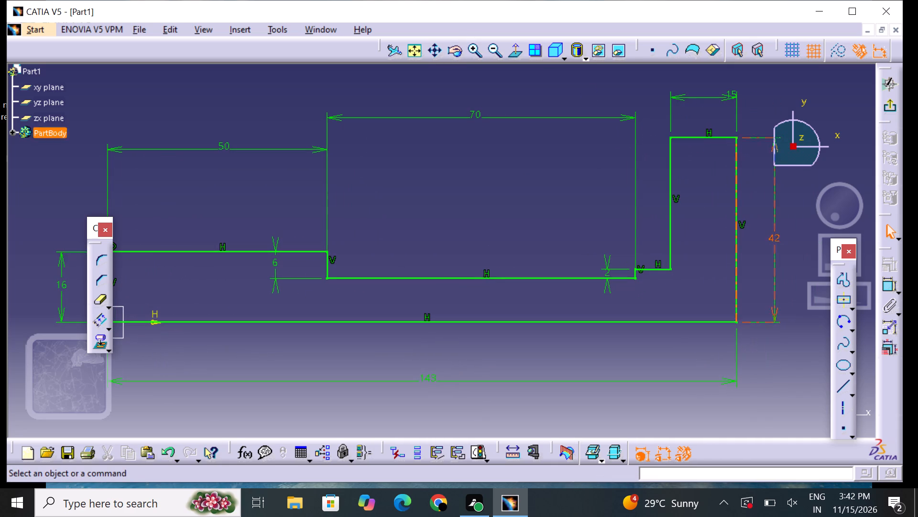
{"action": "left_click", "coordinate": [106, 257]}
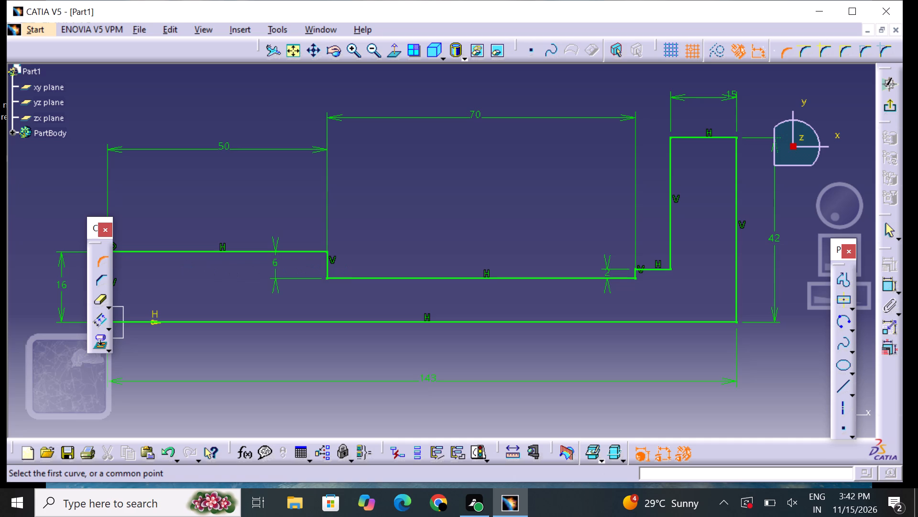
{"action": "left_click", "coordinate": [327, 265]}
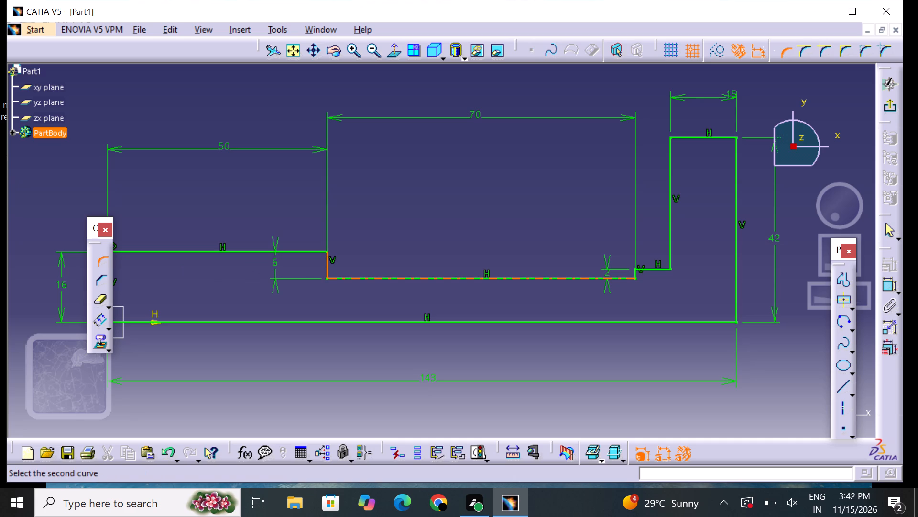
{"action": "left_click", "coordinate": [344, 279]}
{"action": "left_click", "coordinate": [333, 269]}
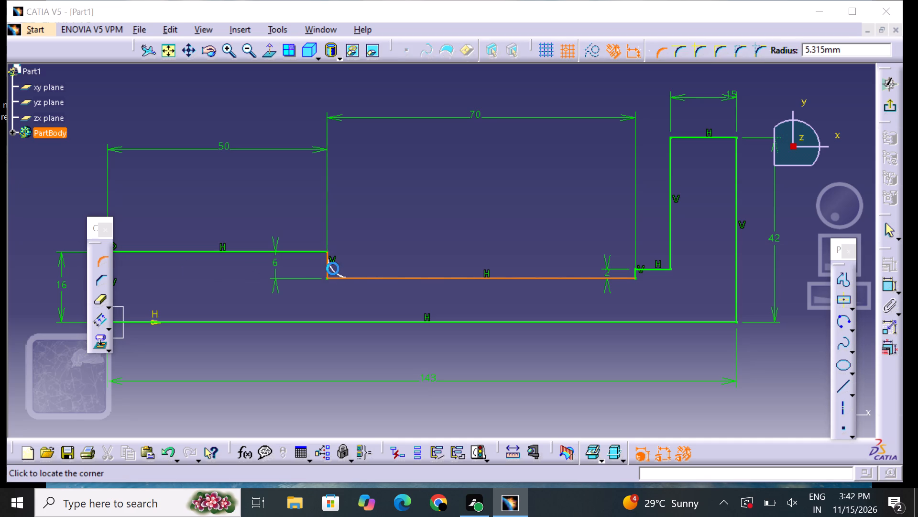
{"action": "left_click", "coordinate": [491, 286]}
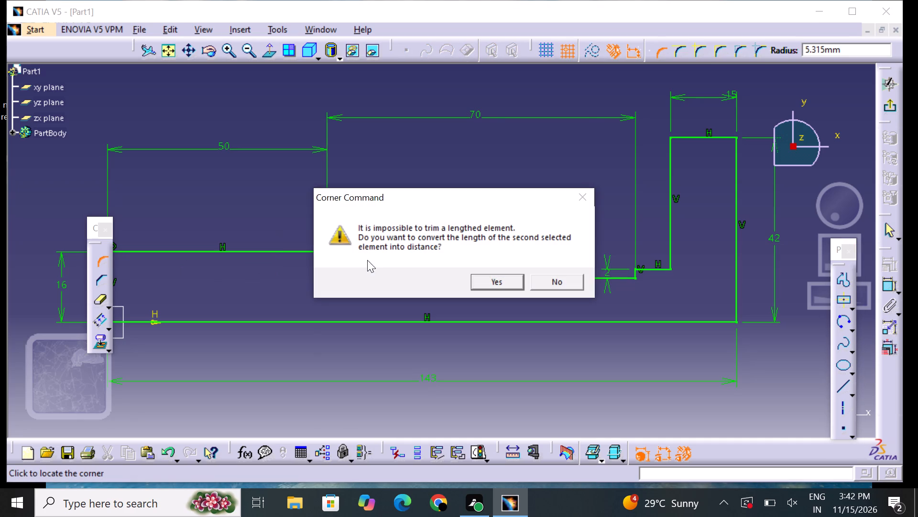
{"action": "left_click_drag", "start_coordinate": [481, 278], "coordinate": [487, 278]}
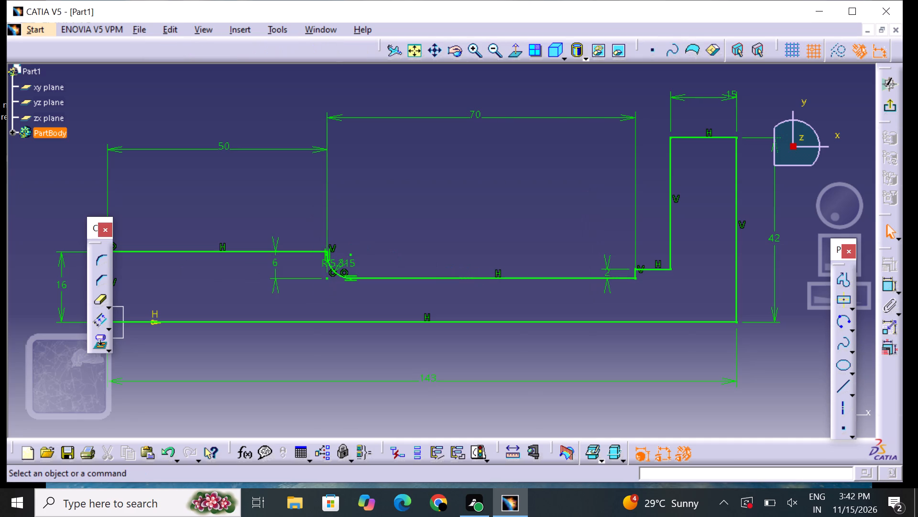
{"action": "double_click", "coordinate": [350, 261]}
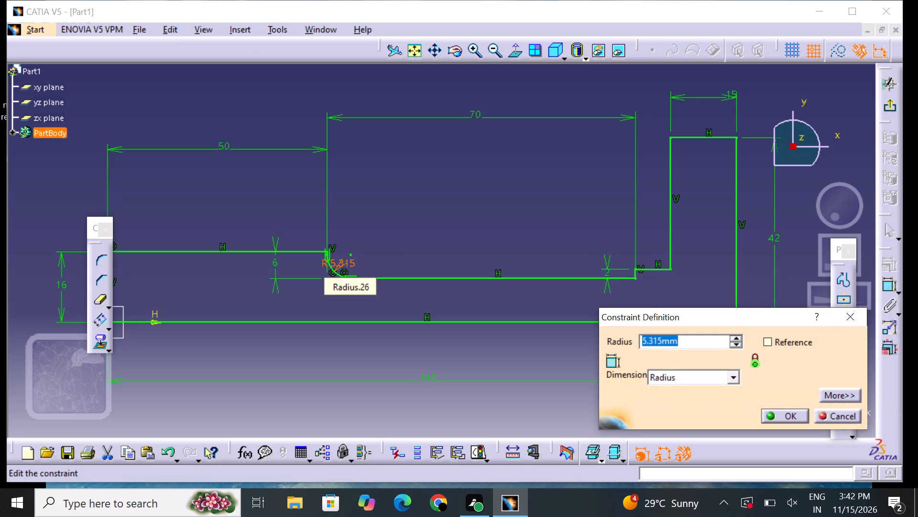
{"action": "key", "text": "BackSpace"}
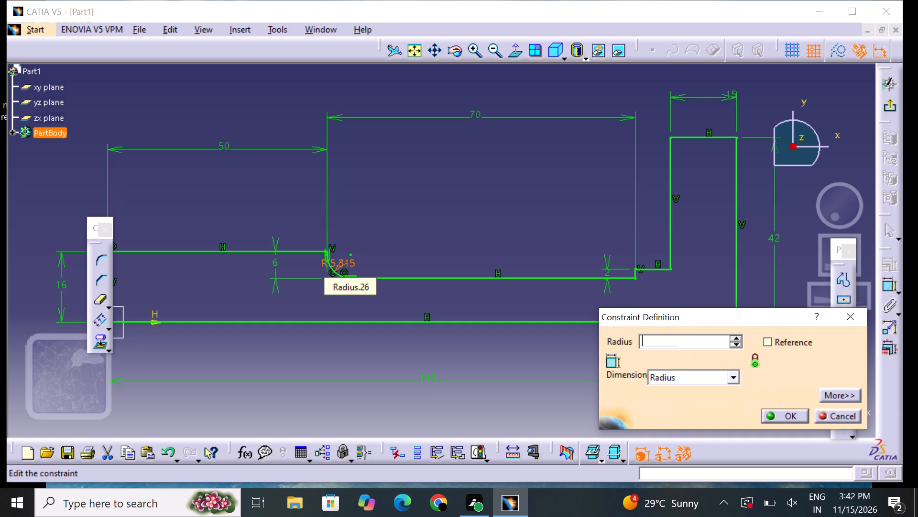
{"action": "key", "text": "2"}
{"action": "key", "text": "Return"}
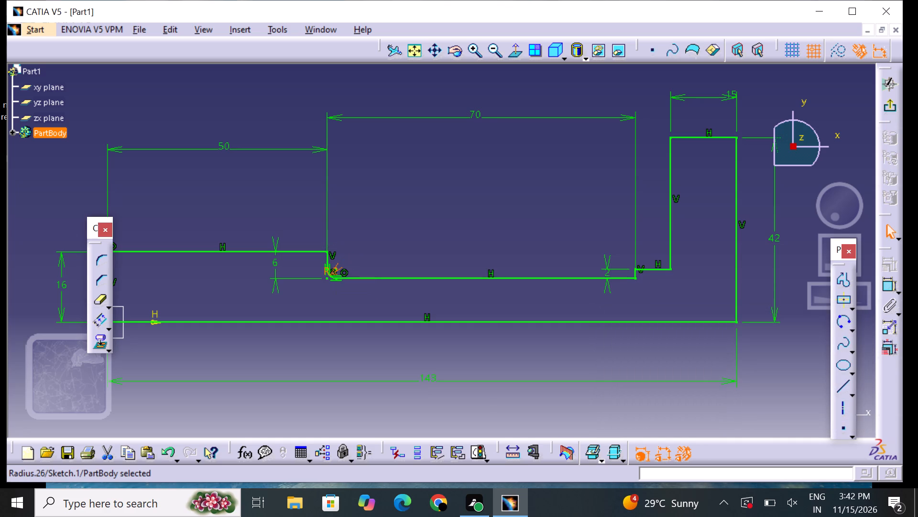
{"action": "left_click", "coordinate": [403, 258]}
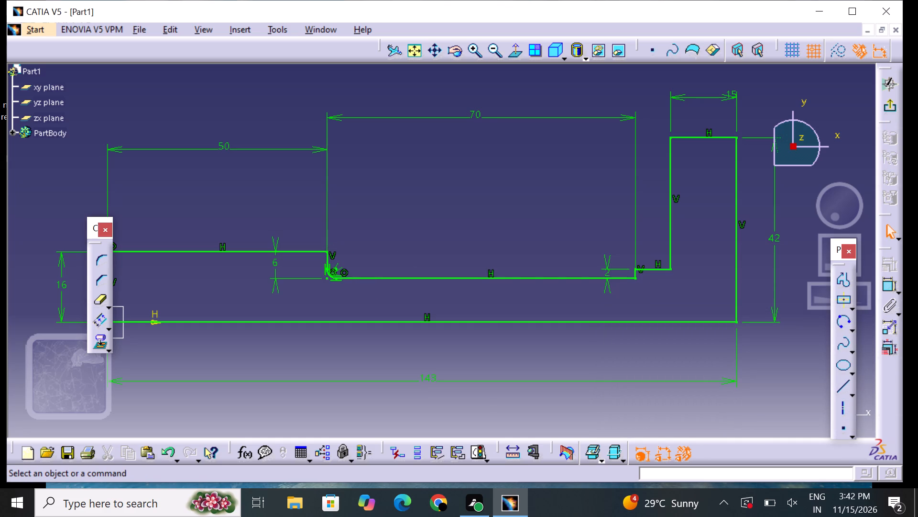
Round the corner between the recess floor and the 2 mm vertical edge, converting the edge length into a distance, and set its radius to 2 mm.
{"action": "left_click", "coordinate": [98, 264]}
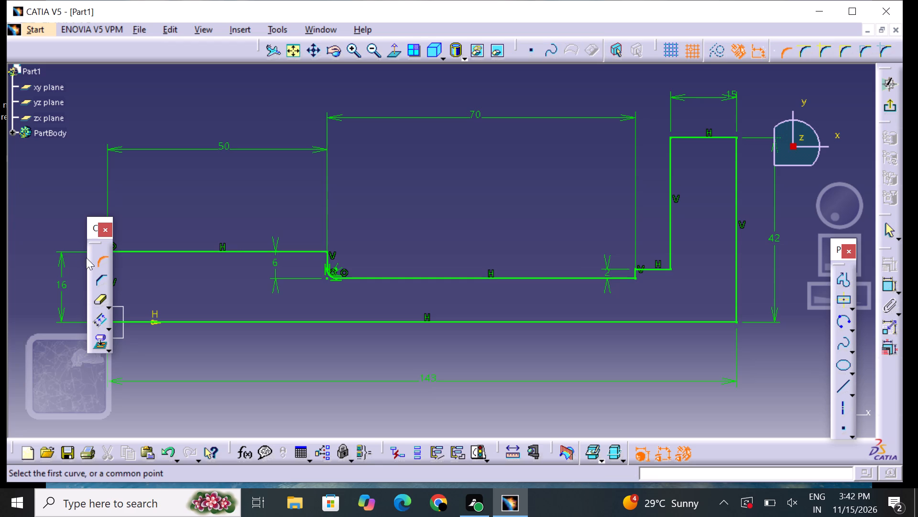
{"action": "left_click", "coordinate": [635, 274]}
{"action": "left_click", "coordinate": [629, 277]}
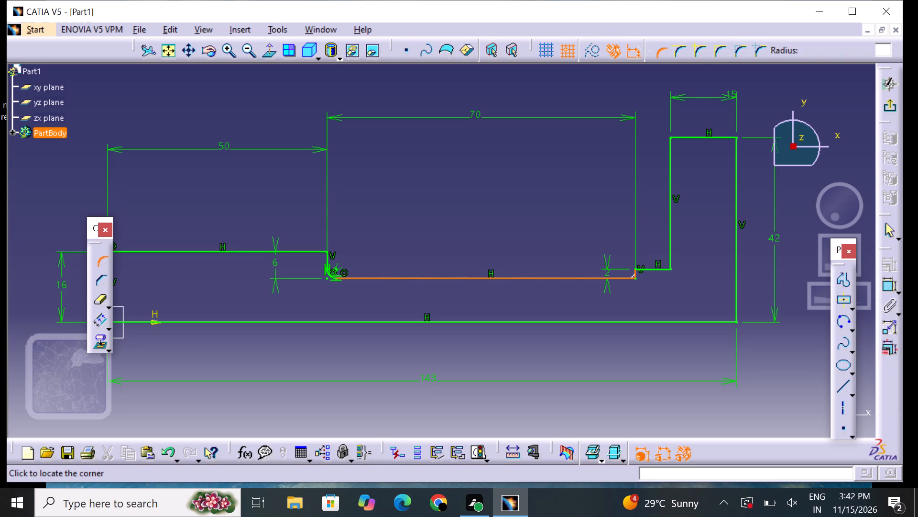
{"action": "left_click", "coordinate": [624, 271]}
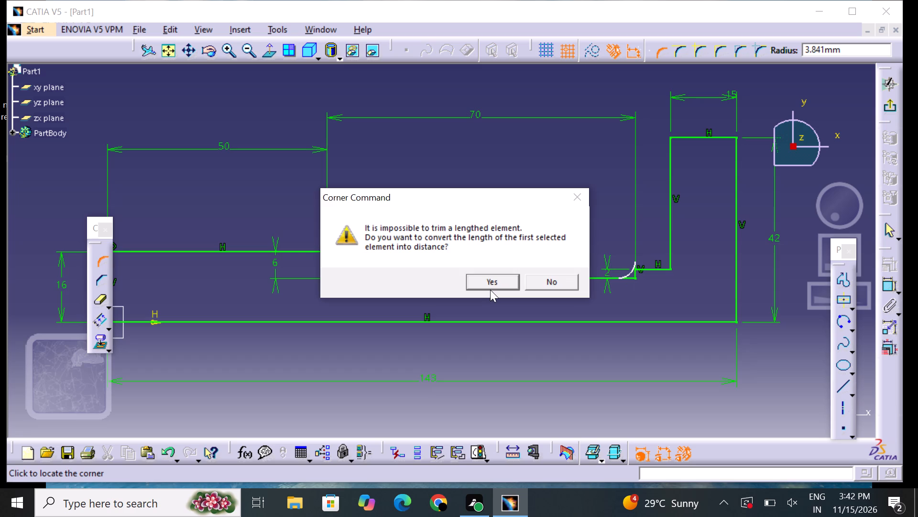
{"action": "left_click", "coordinate": [494, 288]}
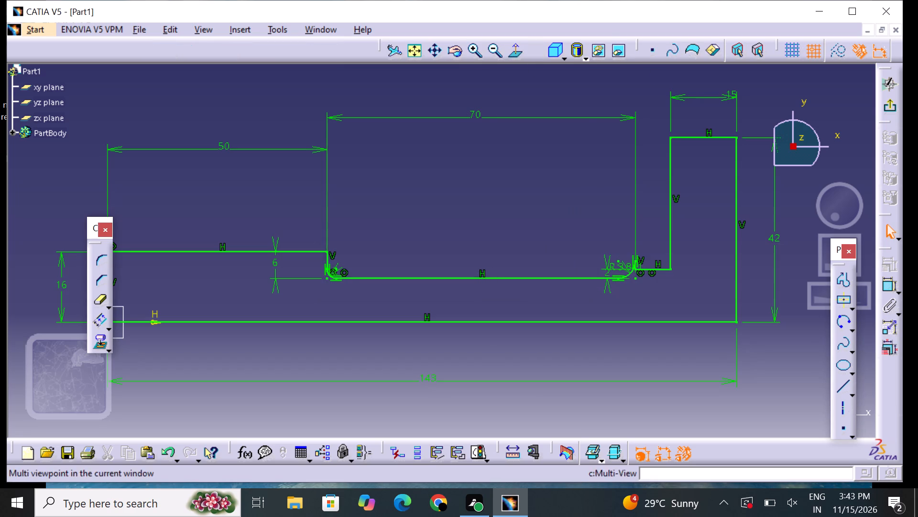
{"action": "left_click", "coordinate": [473, 50]}
{"action": "triple_click", "coordinate": [475, 54]}
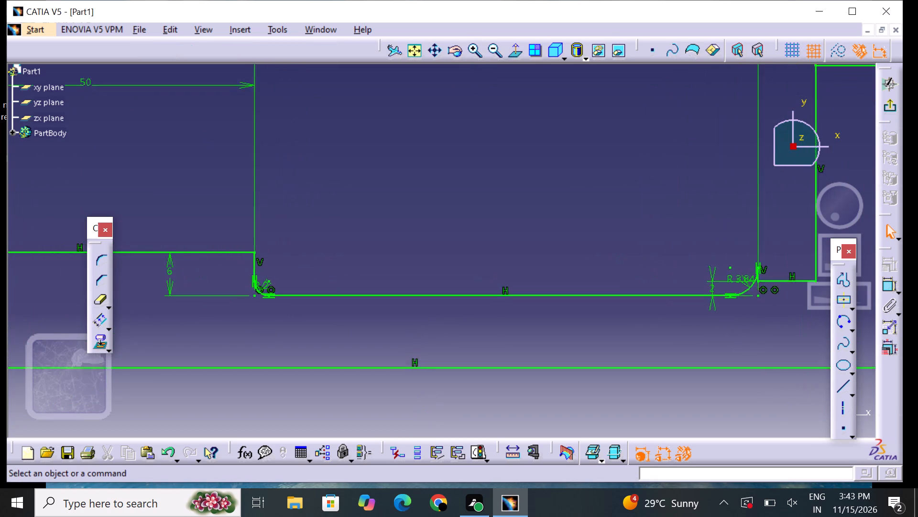
{"action": "middle_click_drag", "start_coordinate": [753, 266], "coordinate": [278, 237]}
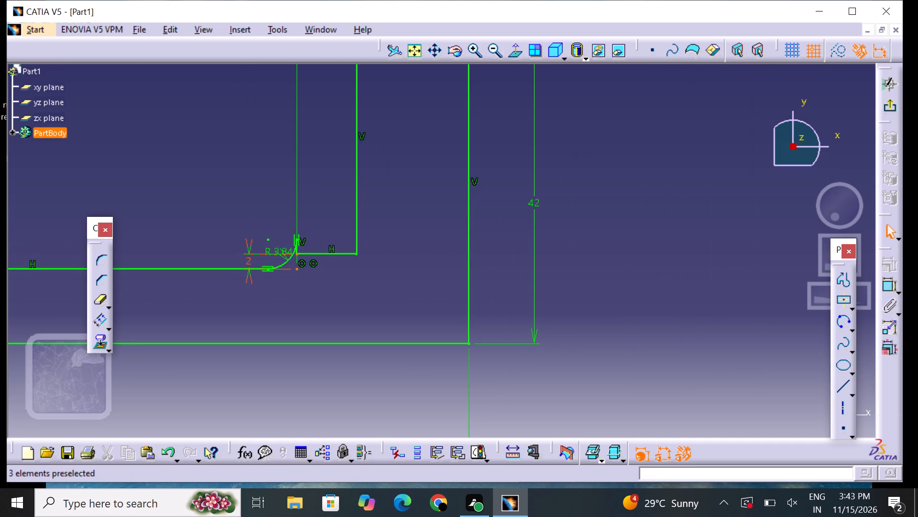
{"action": "double_click", "coordinate": [279, 248]}
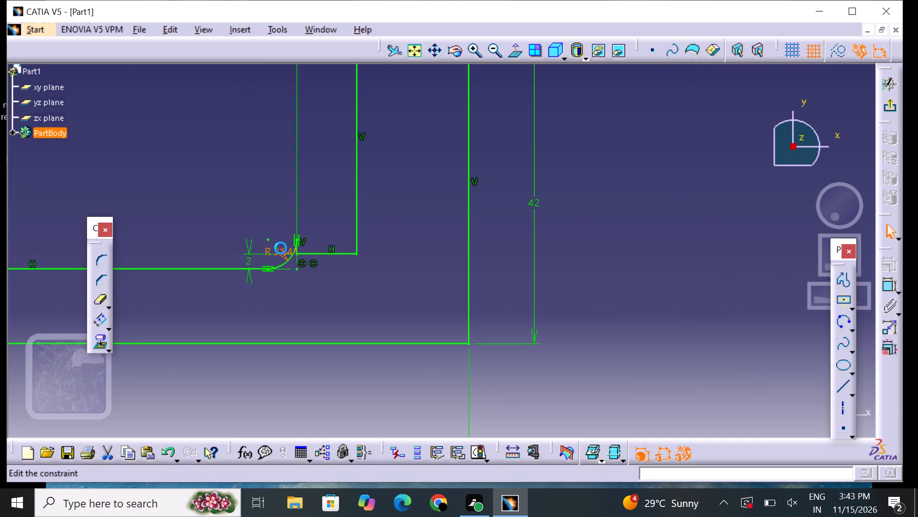
{"action": "key", "text": "BackSpace"}
{"action": "key", "text": "2"}
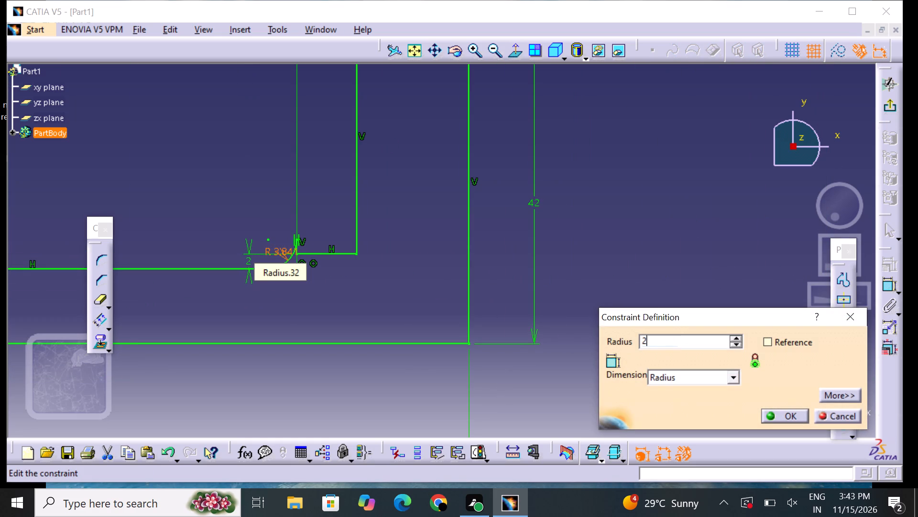
{"action": "key", "text": "Return"}
{"action": "left_click", "coordinate": [366, 301]}
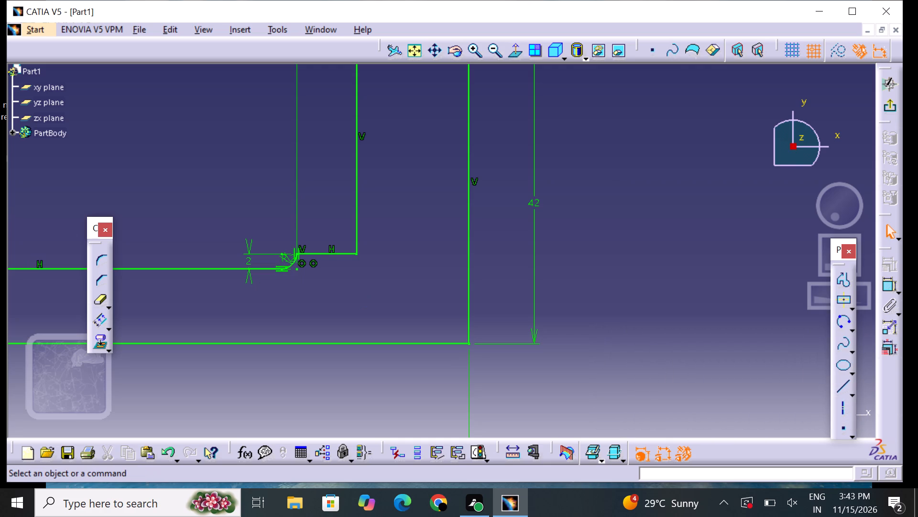
Round the inner corner between the short horizontal ledge and the tall vertical edge, and set its radius to 2 mm.
{"action": "left_click", "coordinate": [102, 257]}
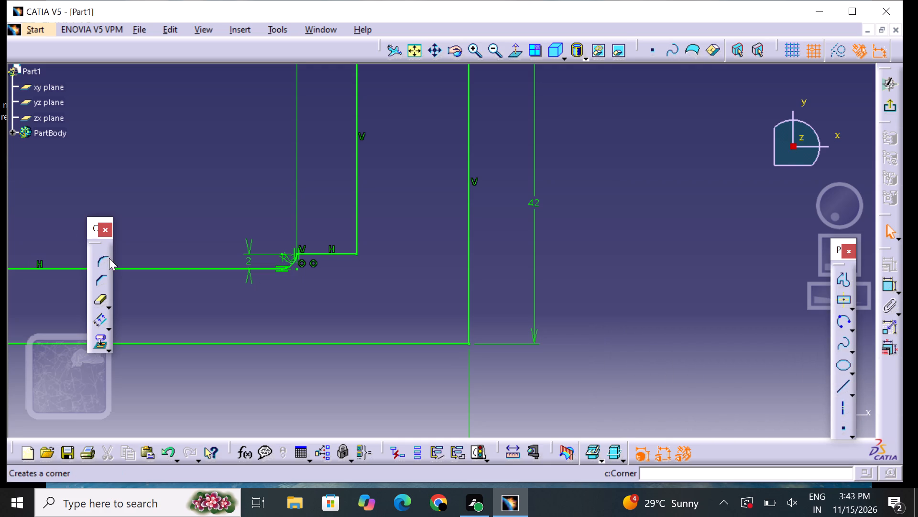
{"action": "left_click", "coordinate": [344, 254]}
{"action": "left_click", "coordinate": [357, 241]}
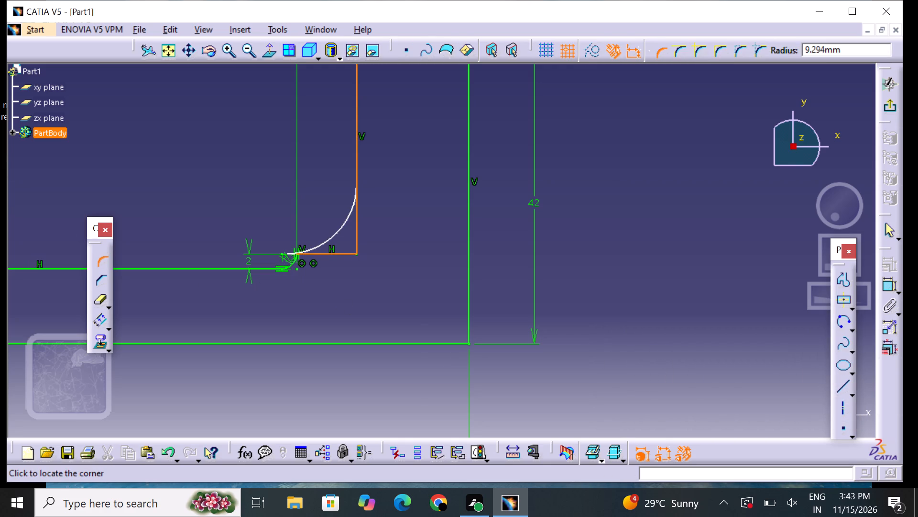
{"action": "left_click", "coordinate": [350, 245]}
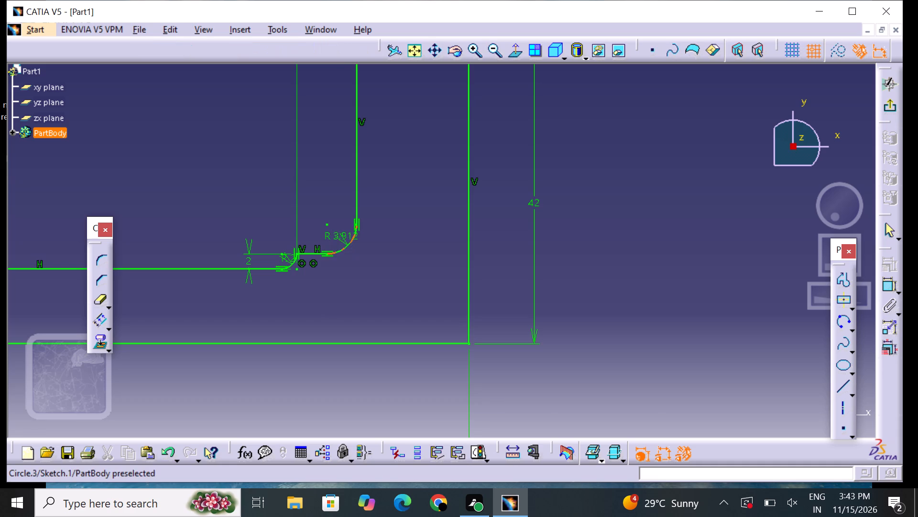
{"action": "double_click", "coordinate": [341, 234]}
{"action": "key", "text": "BackSpace"}
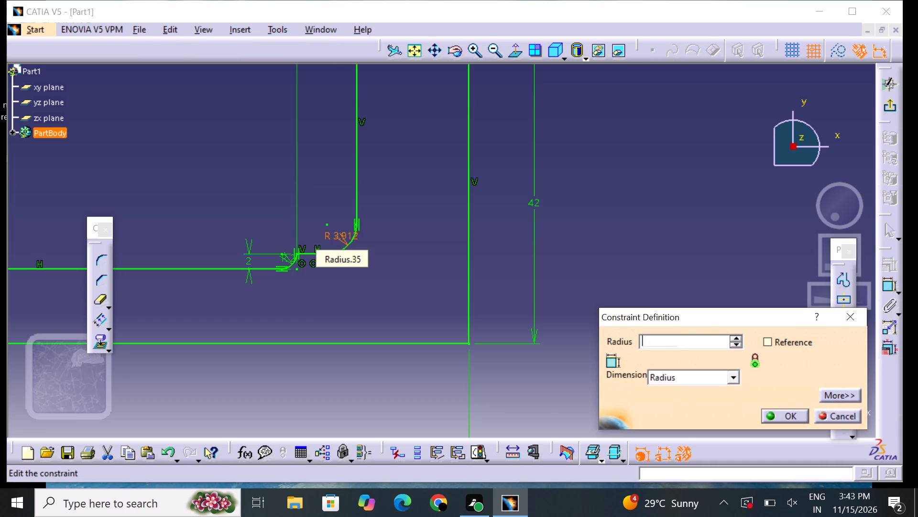
{"action": "key", "text": "2"}
{"action": "key", "text": "Return"}
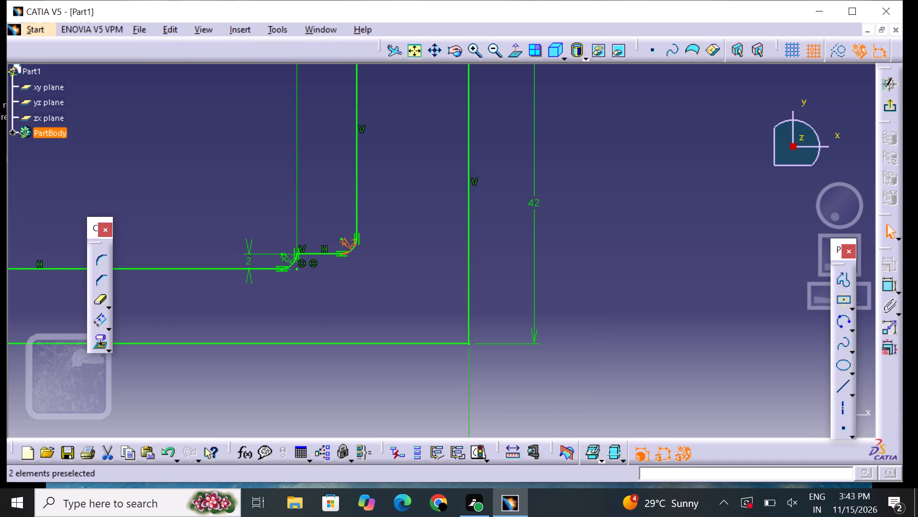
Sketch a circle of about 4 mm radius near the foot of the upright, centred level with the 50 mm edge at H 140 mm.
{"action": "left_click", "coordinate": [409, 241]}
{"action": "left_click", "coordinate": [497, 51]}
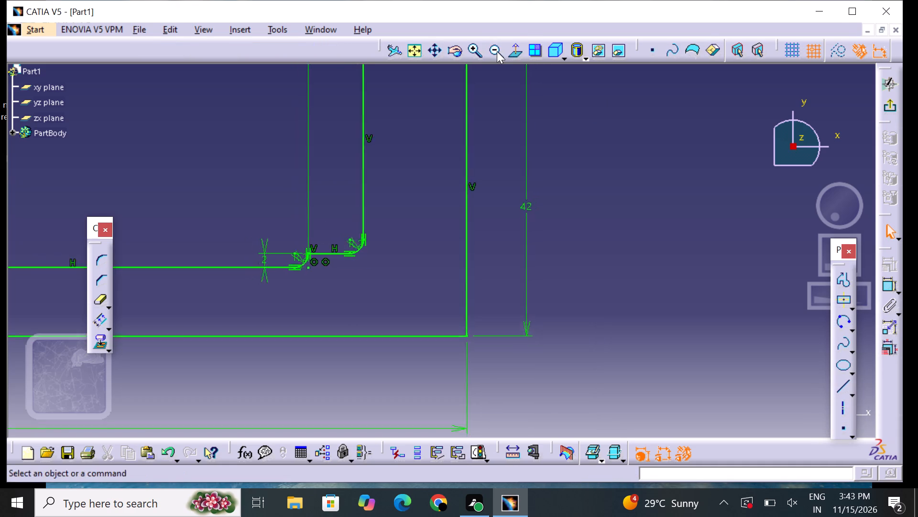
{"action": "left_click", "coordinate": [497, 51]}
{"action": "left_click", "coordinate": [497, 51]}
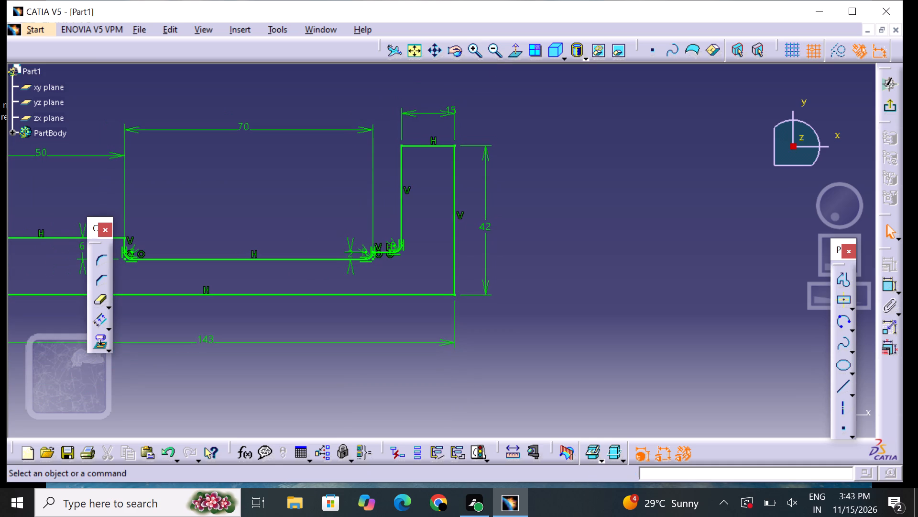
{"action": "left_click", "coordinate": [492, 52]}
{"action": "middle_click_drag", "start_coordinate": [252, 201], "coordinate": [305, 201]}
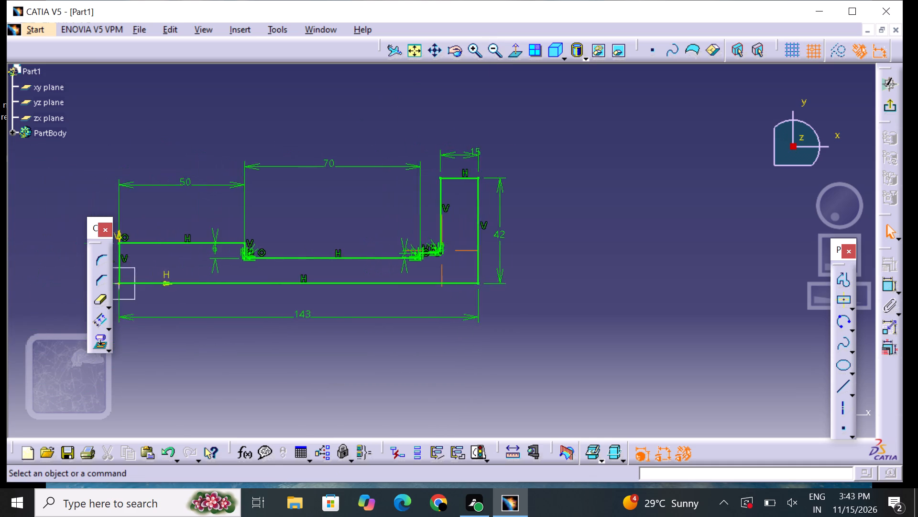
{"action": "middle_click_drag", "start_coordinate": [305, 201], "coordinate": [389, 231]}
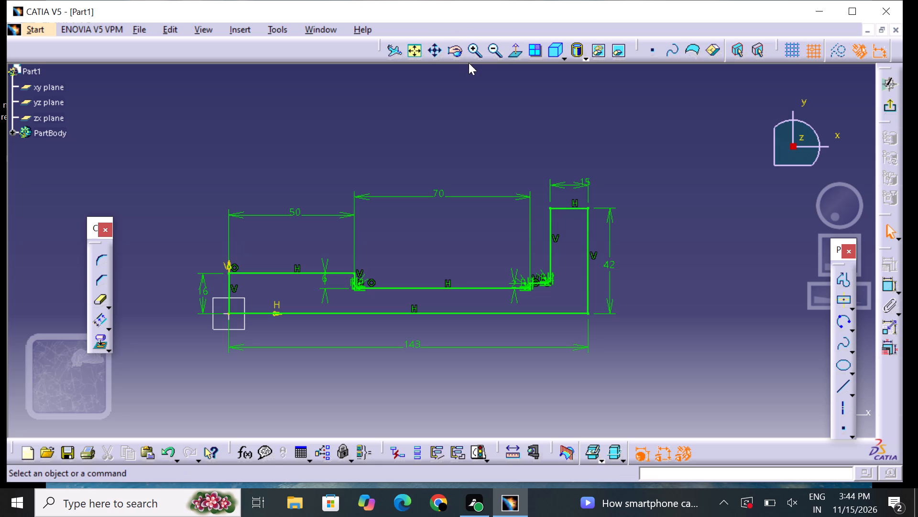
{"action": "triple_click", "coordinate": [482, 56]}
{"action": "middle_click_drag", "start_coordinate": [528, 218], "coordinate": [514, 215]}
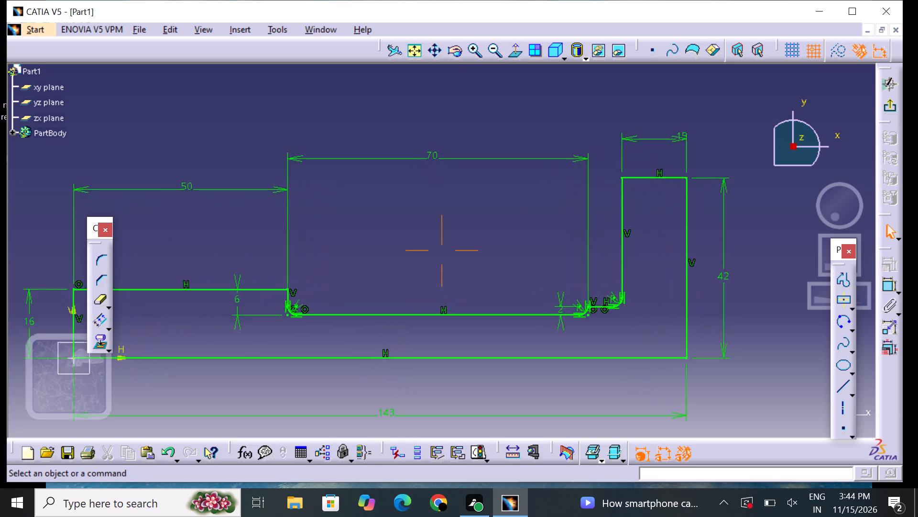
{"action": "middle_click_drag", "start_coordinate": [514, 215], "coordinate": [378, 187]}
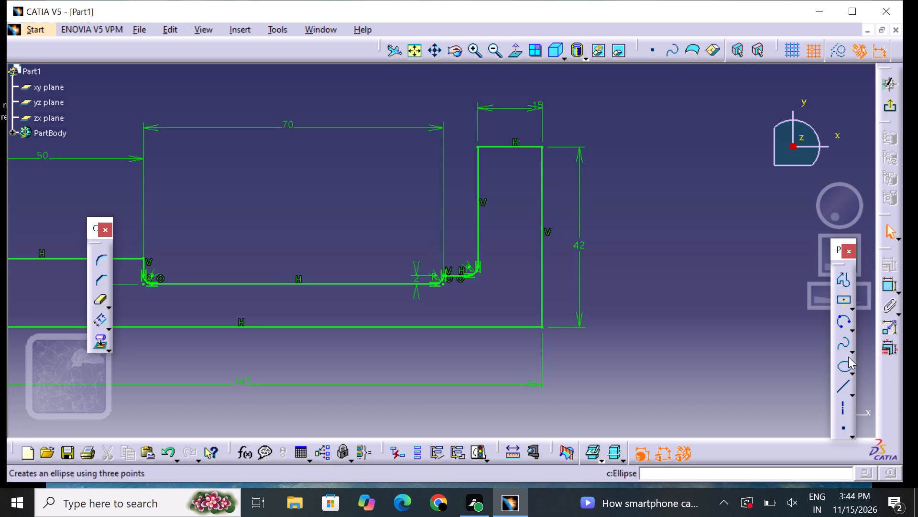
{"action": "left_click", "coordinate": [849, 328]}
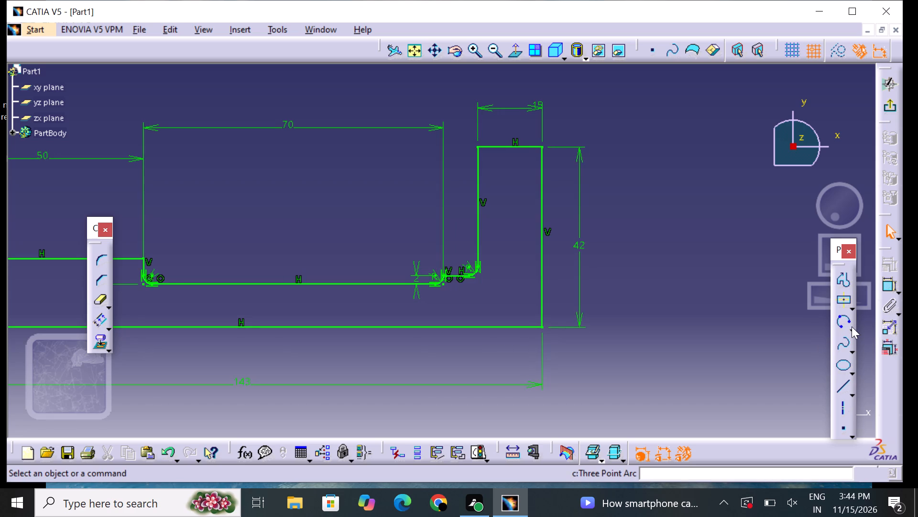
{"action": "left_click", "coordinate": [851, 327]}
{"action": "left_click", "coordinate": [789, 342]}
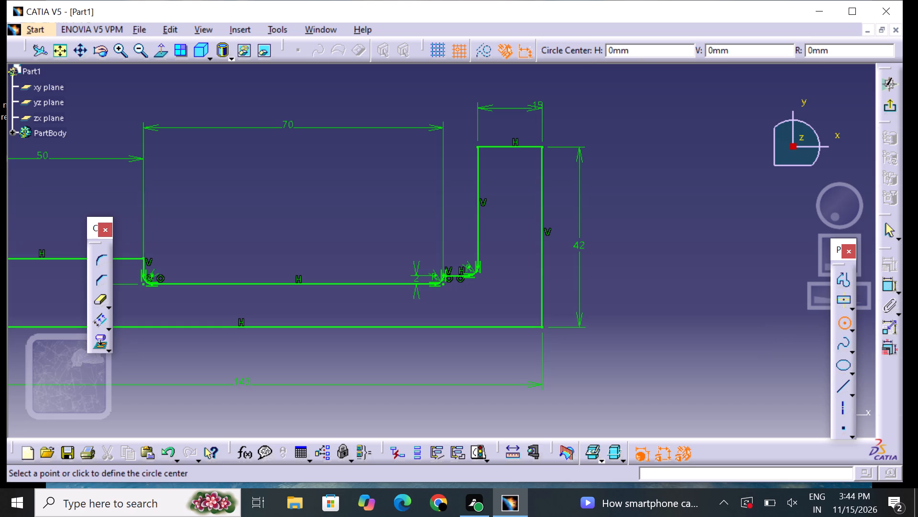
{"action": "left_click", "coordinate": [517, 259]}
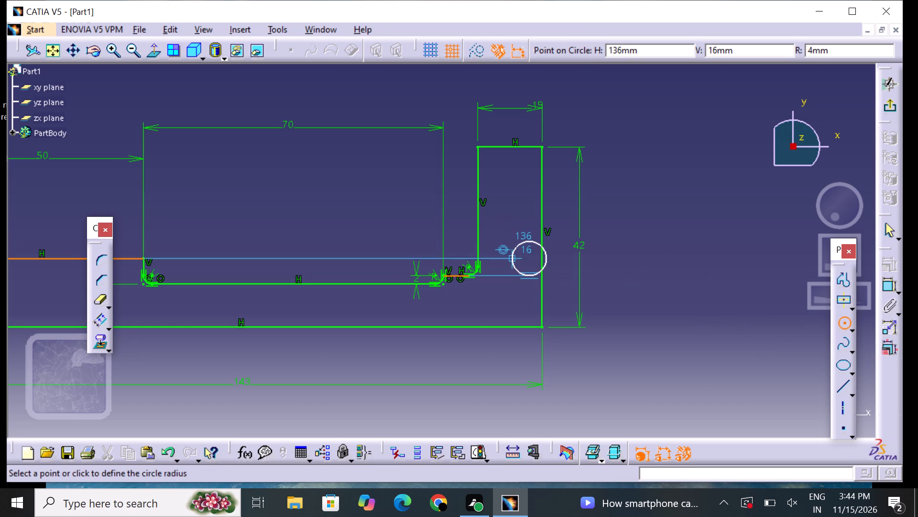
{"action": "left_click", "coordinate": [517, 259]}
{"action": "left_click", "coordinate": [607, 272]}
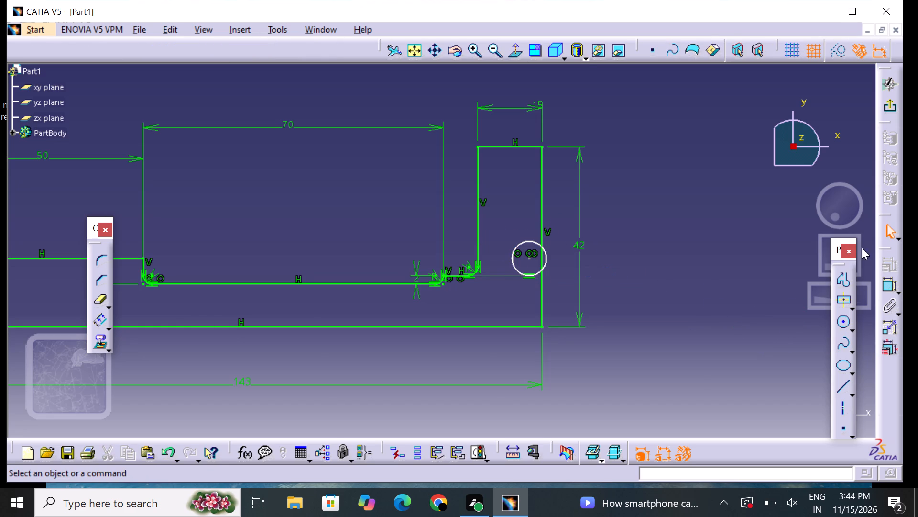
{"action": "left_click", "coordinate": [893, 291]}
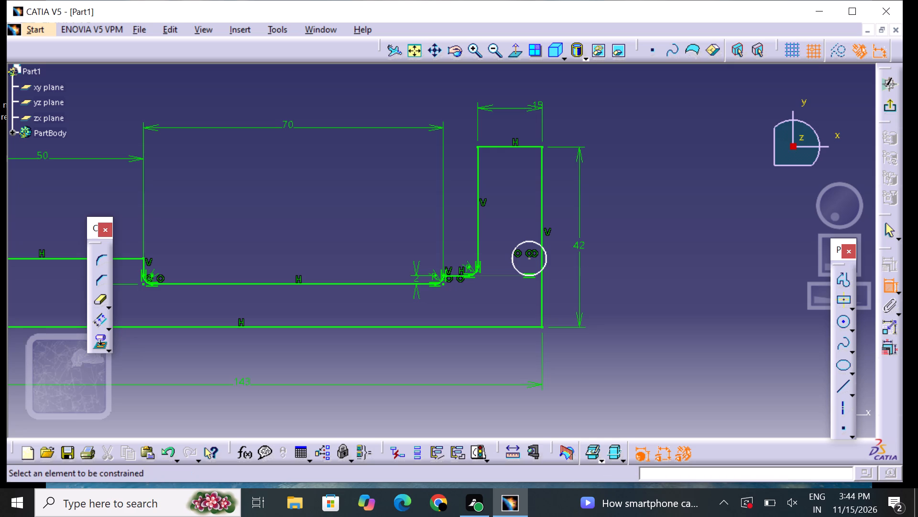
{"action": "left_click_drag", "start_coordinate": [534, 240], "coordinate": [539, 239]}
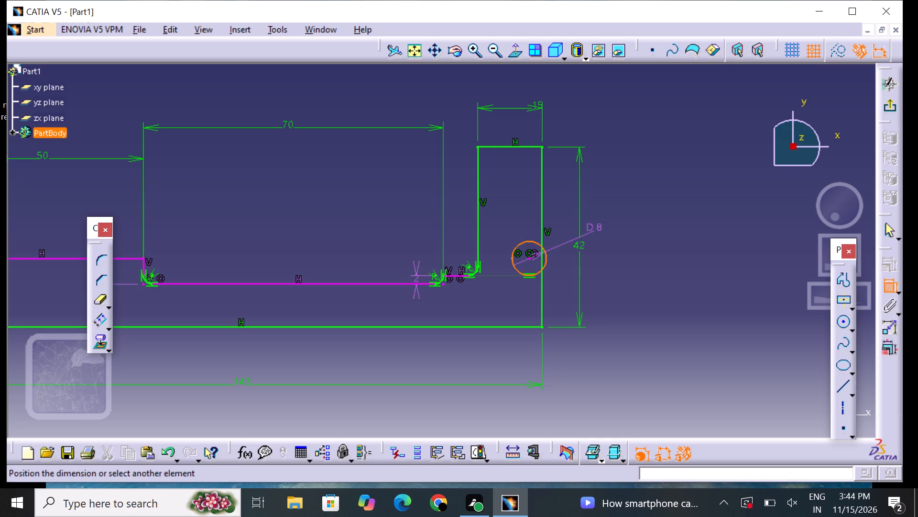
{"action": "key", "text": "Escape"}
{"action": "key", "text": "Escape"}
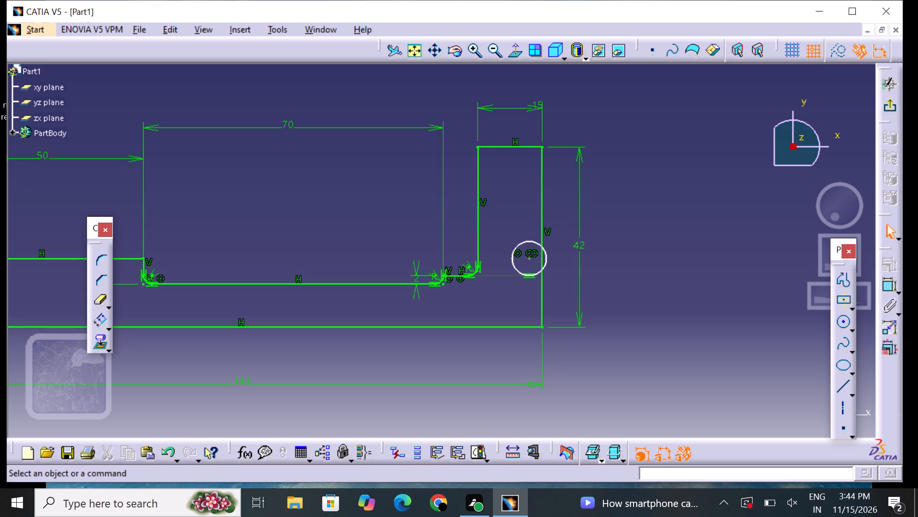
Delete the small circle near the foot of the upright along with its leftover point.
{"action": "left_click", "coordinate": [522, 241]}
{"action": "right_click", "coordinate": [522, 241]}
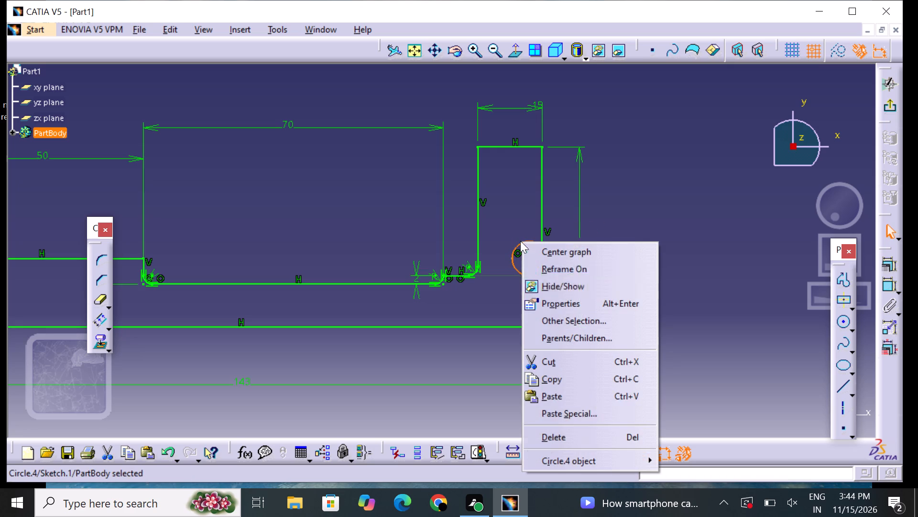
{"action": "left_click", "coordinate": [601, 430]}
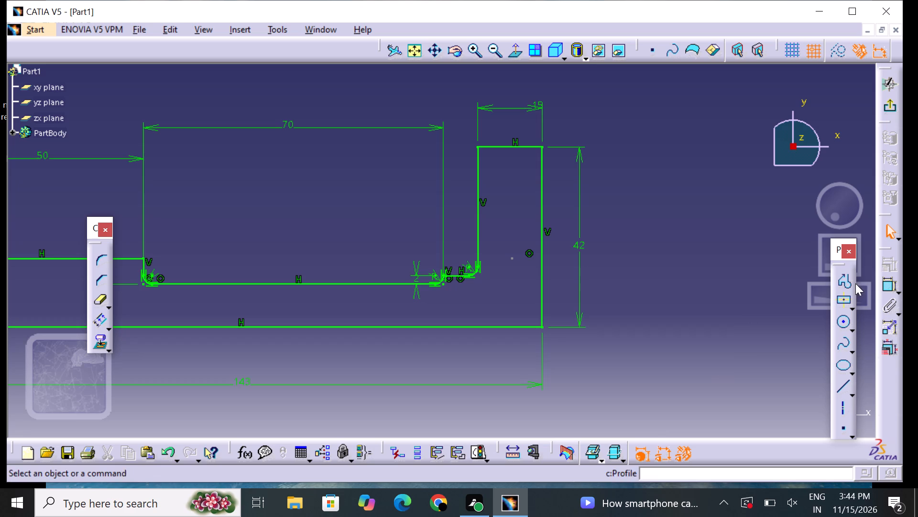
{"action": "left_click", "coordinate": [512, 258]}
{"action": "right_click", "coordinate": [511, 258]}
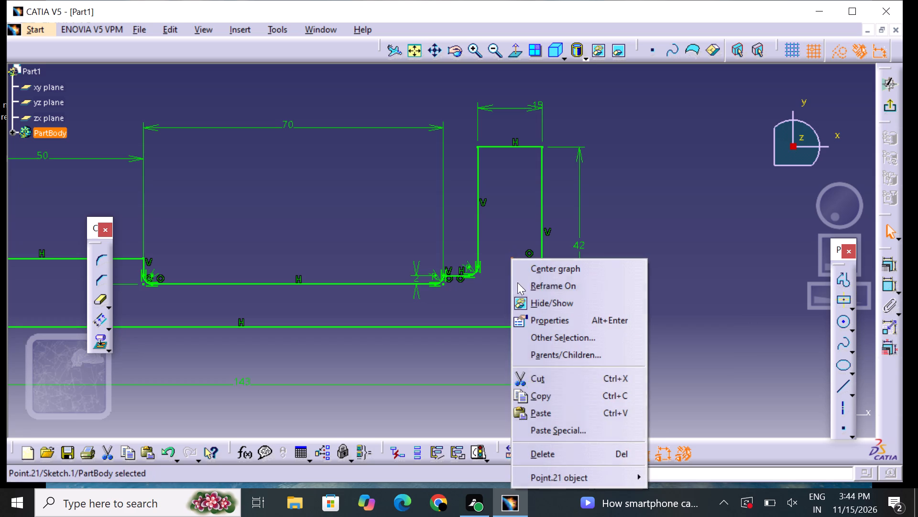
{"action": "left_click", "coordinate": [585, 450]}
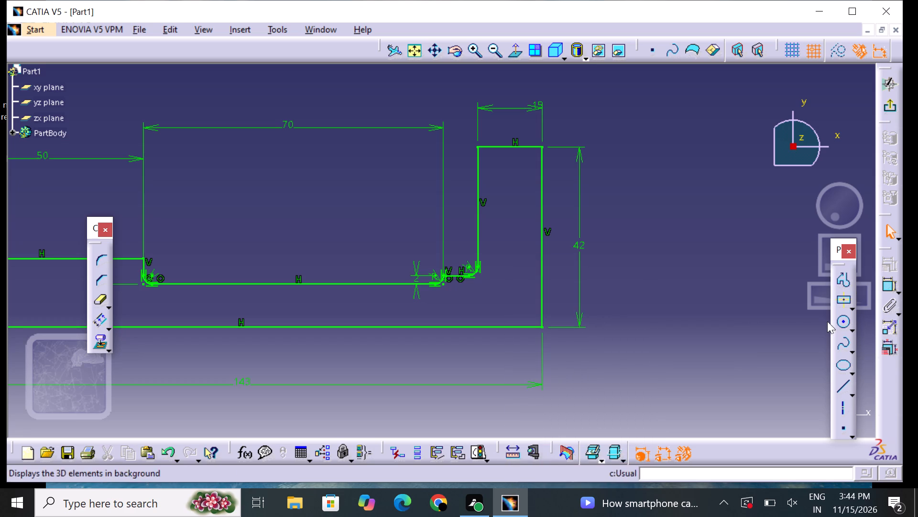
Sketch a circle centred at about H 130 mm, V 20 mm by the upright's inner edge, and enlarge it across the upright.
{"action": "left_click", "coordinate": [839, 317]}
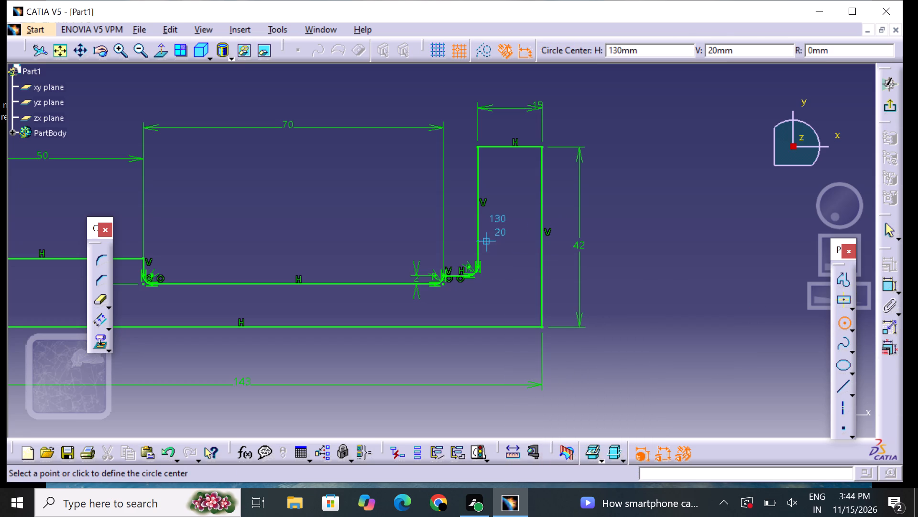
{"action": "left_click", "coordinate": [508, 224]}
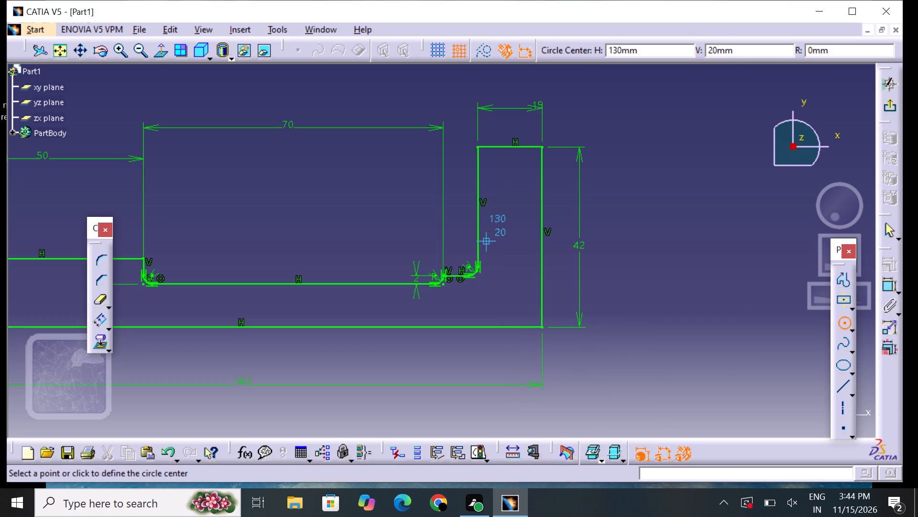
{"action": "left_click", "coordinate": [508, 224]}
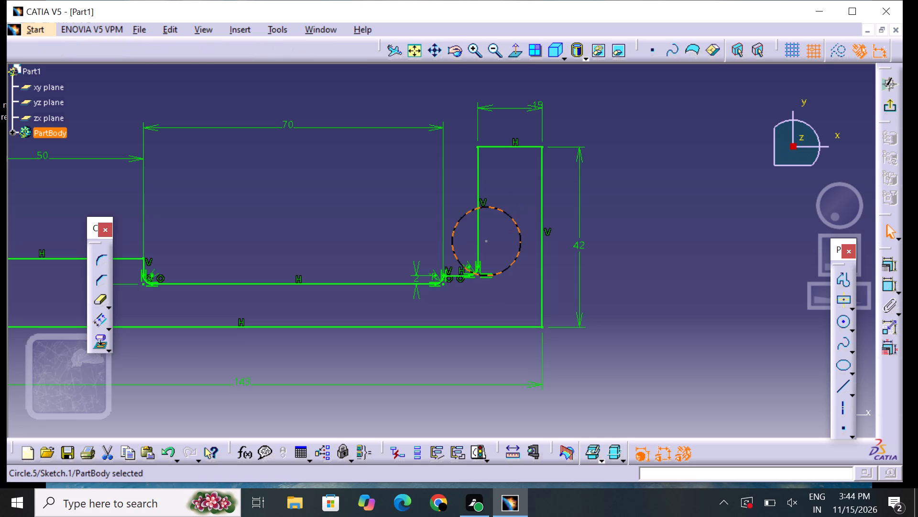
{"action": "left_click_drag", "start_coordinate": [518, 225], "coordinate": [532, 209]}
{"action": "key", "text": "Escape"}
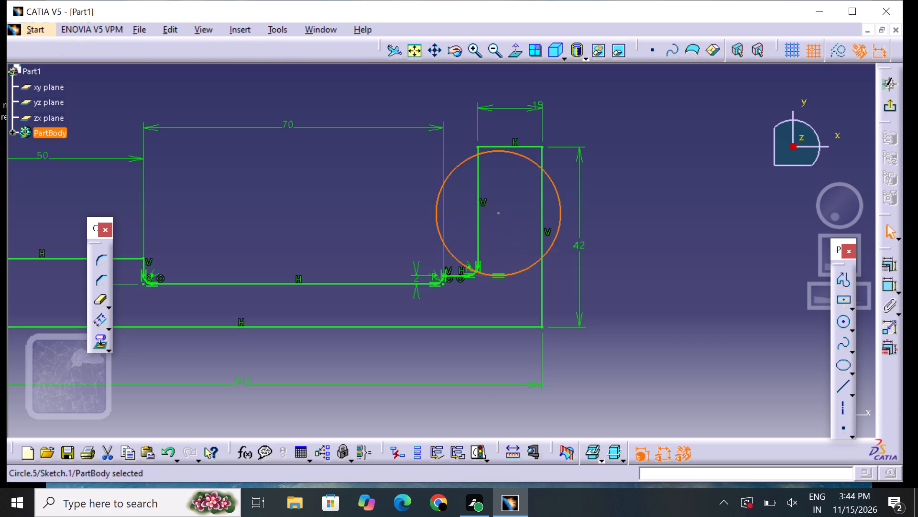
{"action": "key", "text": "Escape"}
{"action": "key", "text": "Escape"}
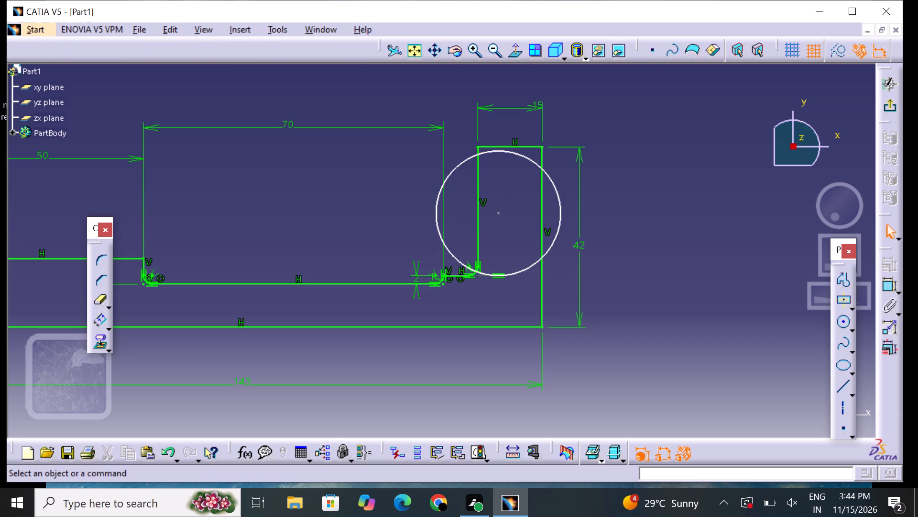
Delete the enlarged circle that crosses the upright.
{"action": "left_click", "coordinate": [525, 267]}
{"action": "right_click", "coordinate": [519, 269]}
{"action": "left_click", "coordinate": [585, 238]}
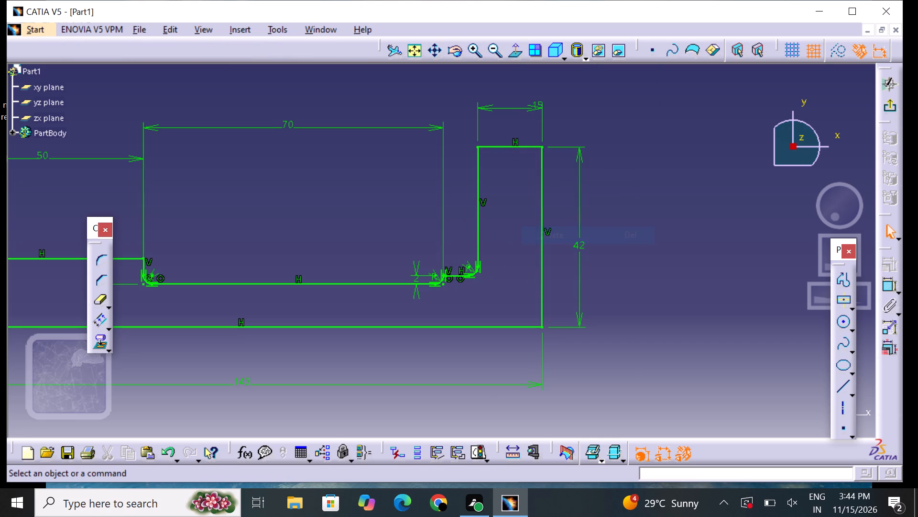
Sketch a circle of about 20 mm diameter on the upright, centred at about H 140 mm, V 30 mm.
{"action": "left_click", "coordinate": [841, 325]}
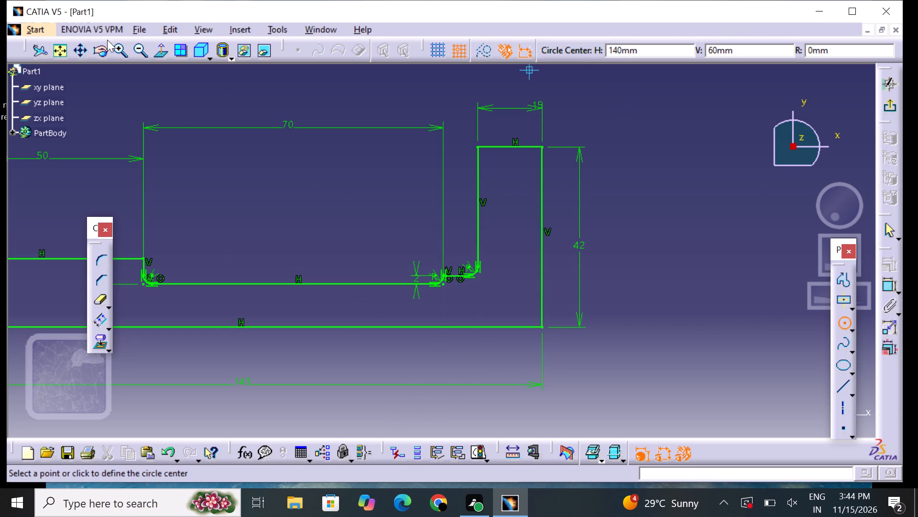
{"action": "double_click", "coordinate": [116, 51]}
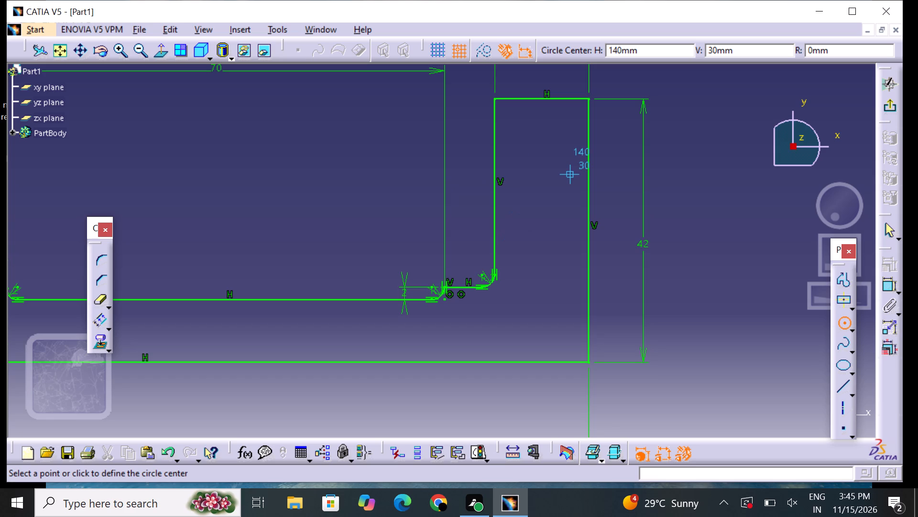
{"action": "left_click", "coordinate": [541, 201]}
{"action": "left_click", "coordinate": [537, 202]}
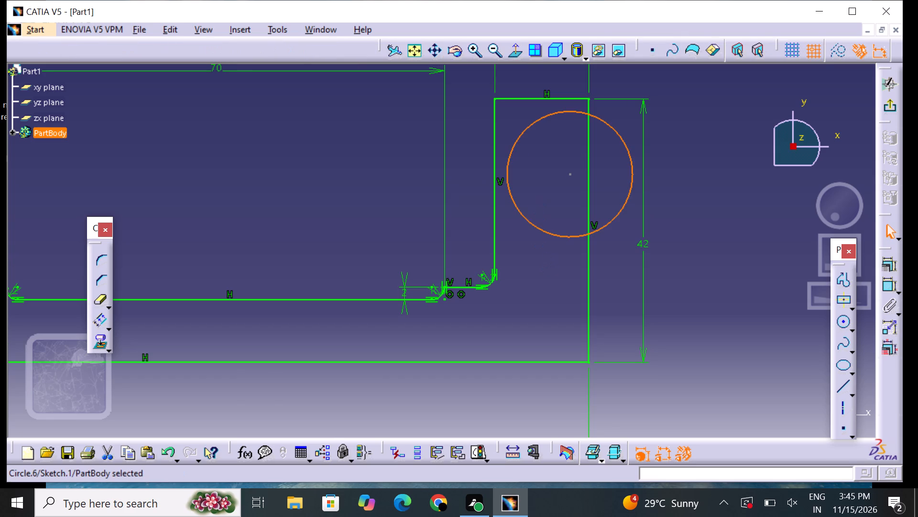
{"action": "left_click", "coordinate": [548, 281]}
Dimension the circle's diameter on the upright and set it to 8 mm.
{"action": "left_click", "coordinate": [879, 283]}
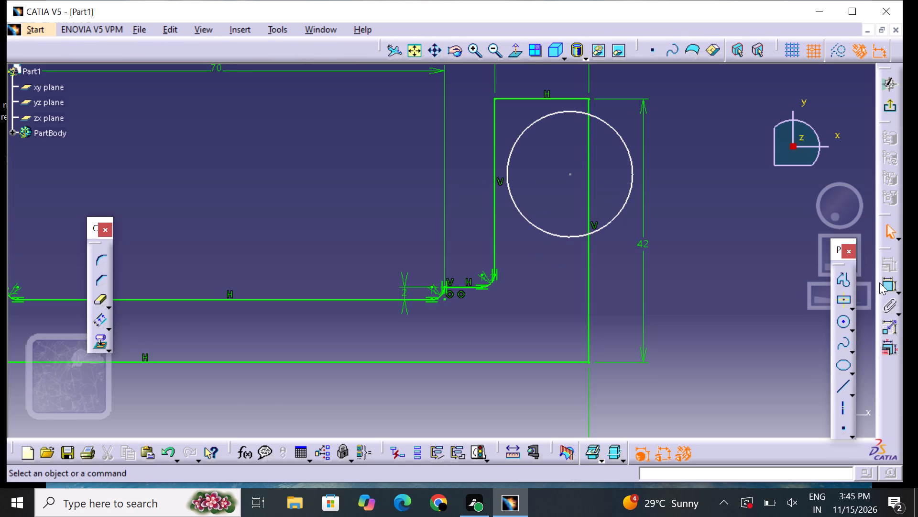
{"action": "left_click", "coordinate": [881, 282]}
{"action": "left_click_drag", "start_coordinate": [618, 209], "coordinate": [626, 209]}
{"action": "left_click", "coordinate": [686, 186]}
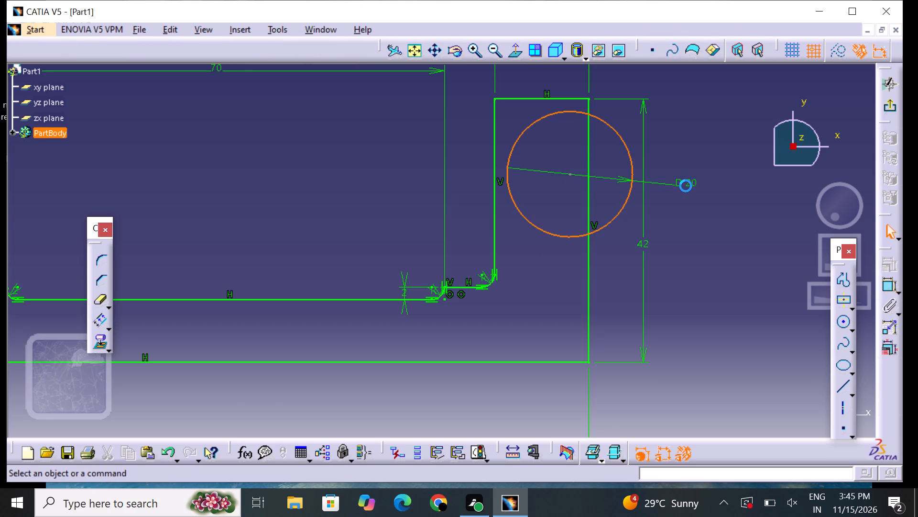
{"action": "double_click", "coordinate": [691, 182]}
{"action": "key", "text": "BackSpace"}
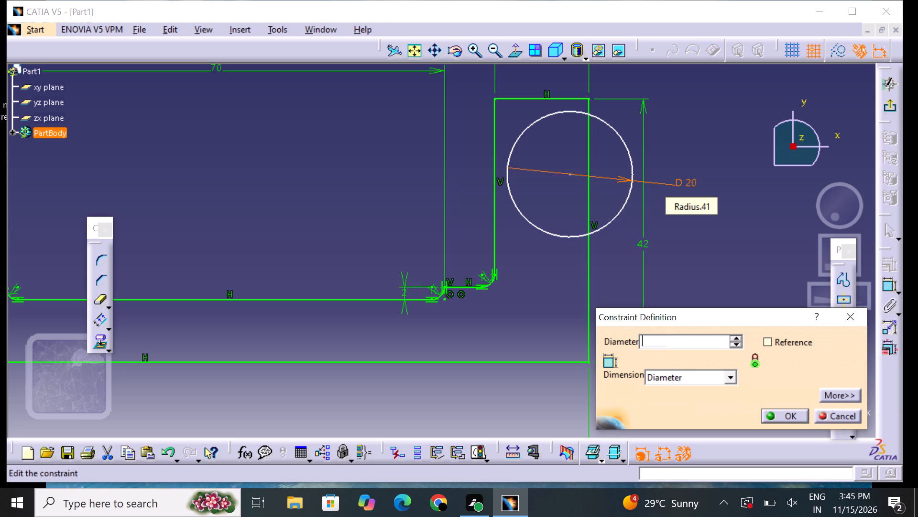
{"action": "key", "text": "8"}
{"action": "key", "text": "Return"}
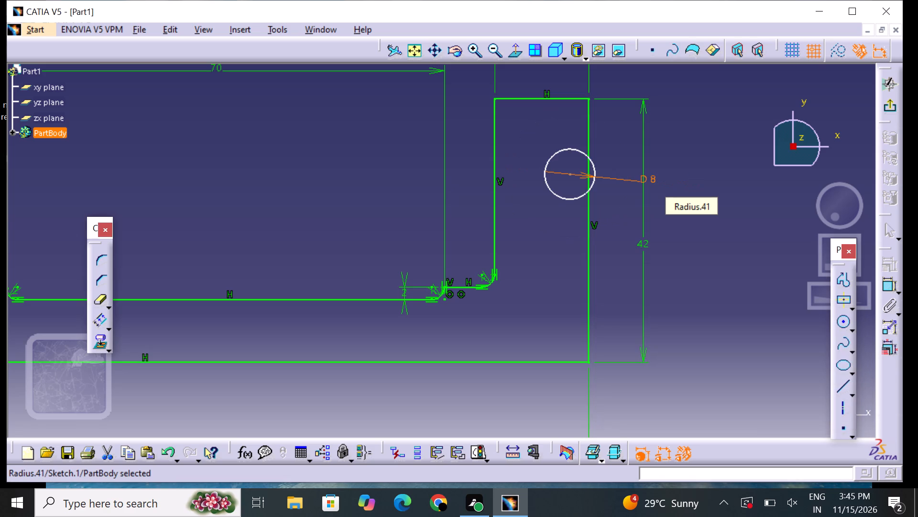
{"action": "left_click", "coordinate": [711, 225]}
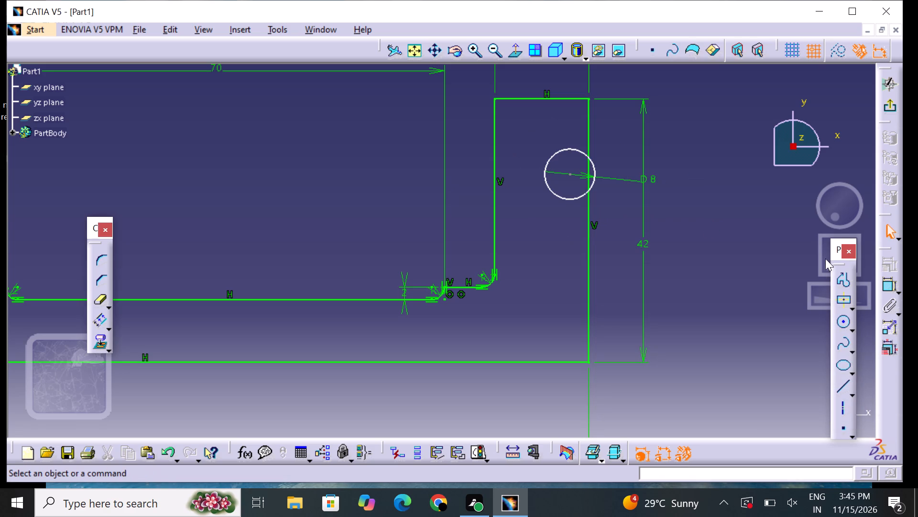
Dimension the horizontal distance from the circle's centre to the upright's inner vertical edge and set it to 4 mm.
{"action": "left_click", "coordinate": [885, 285]}
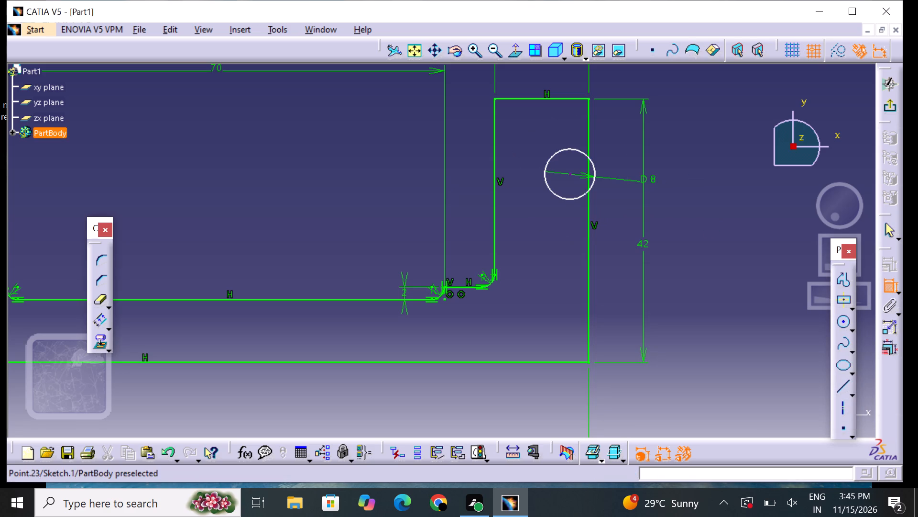
{"action": "left_click", "coordinate": [570, 173]}
{"action": "left_click", "coordinate": [494, 169]}
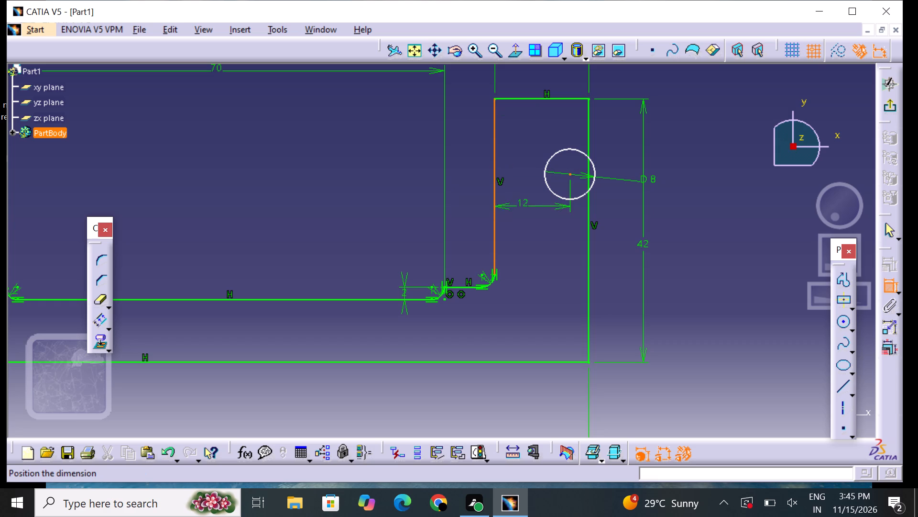
{"action": "left_click", "coordinate": [510, 221]}
{"action": "double_click", "coordinate": [514, 215]}
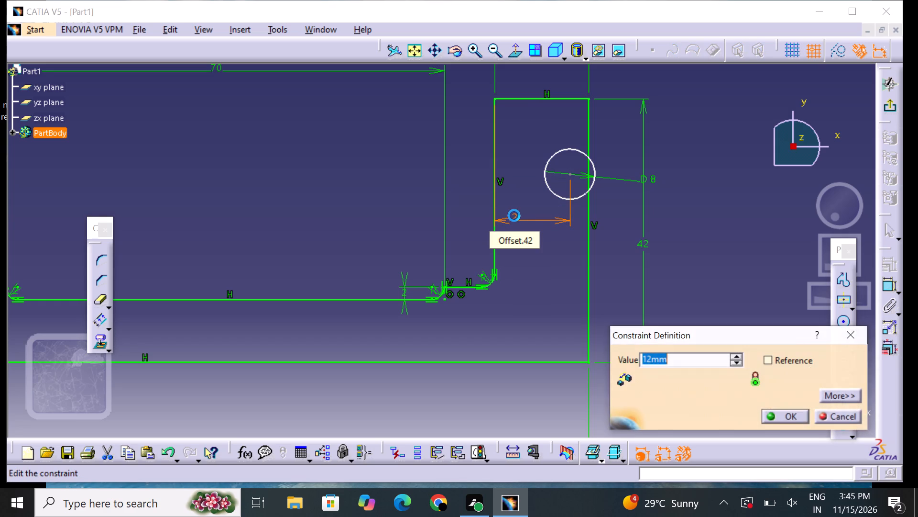
{"action": "key", "text": "BackSpace"}
{"action": "key", "text": "4"}
{"action": "key", "text": "Return"}
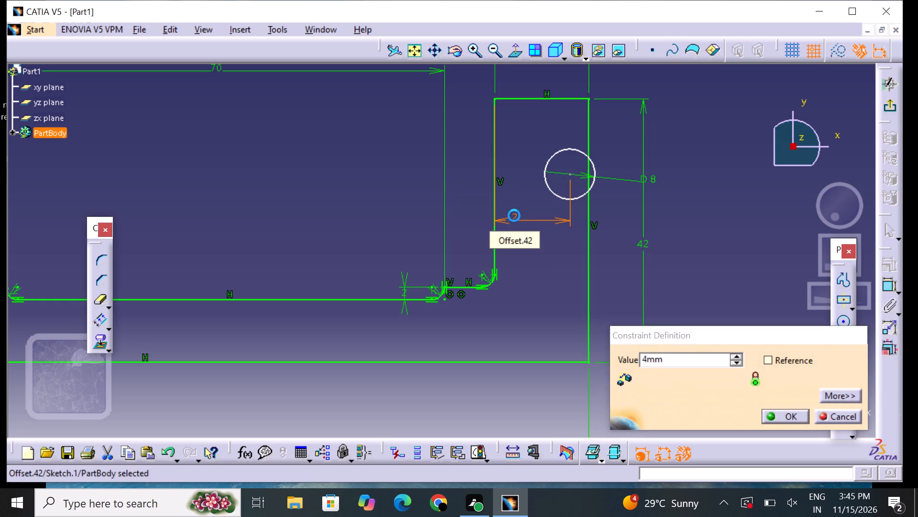
{"action": "left_click", "coordinate": [542, 236]}
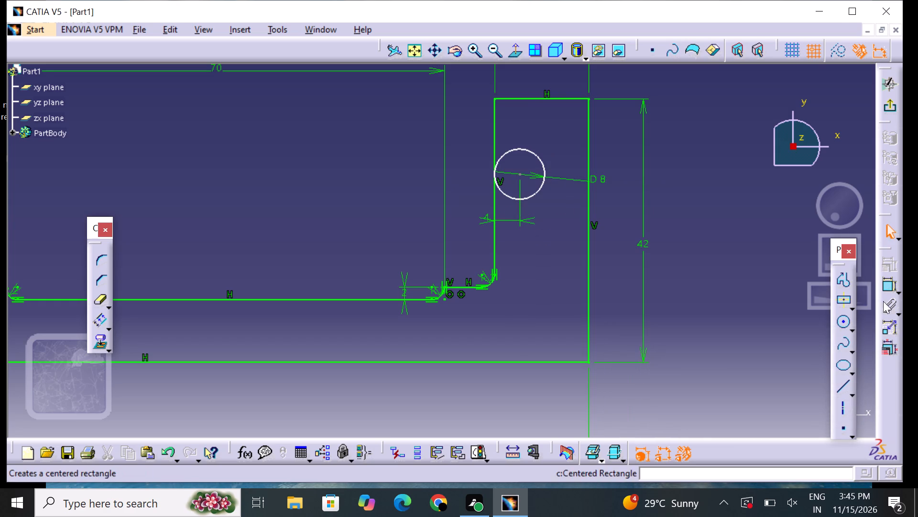
Dimension the vertical distance from the circle's centre to the profile's bottom edge, placing it beyond the 42 mm dimension.
{"action": "left_click", "coordinate": [890, 286]}
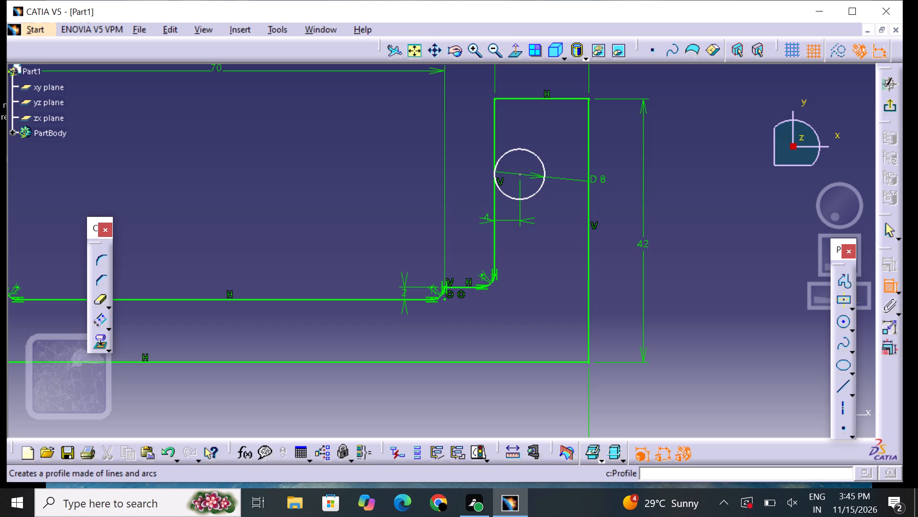
{"action": "left_click", "coordinate": [520, 175]}
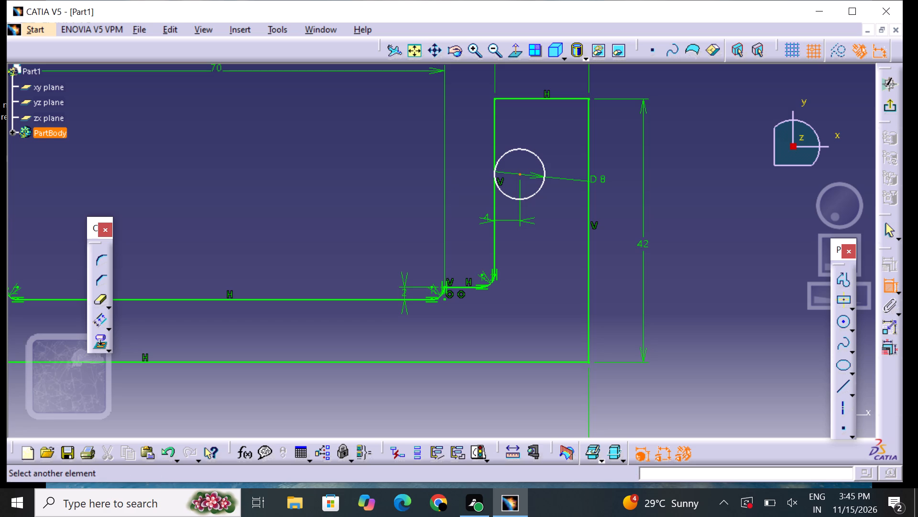
{"action": "left_click", "coordinate": [525, 360]}
{"action": "left_click", "coordinate": [672, 266]}
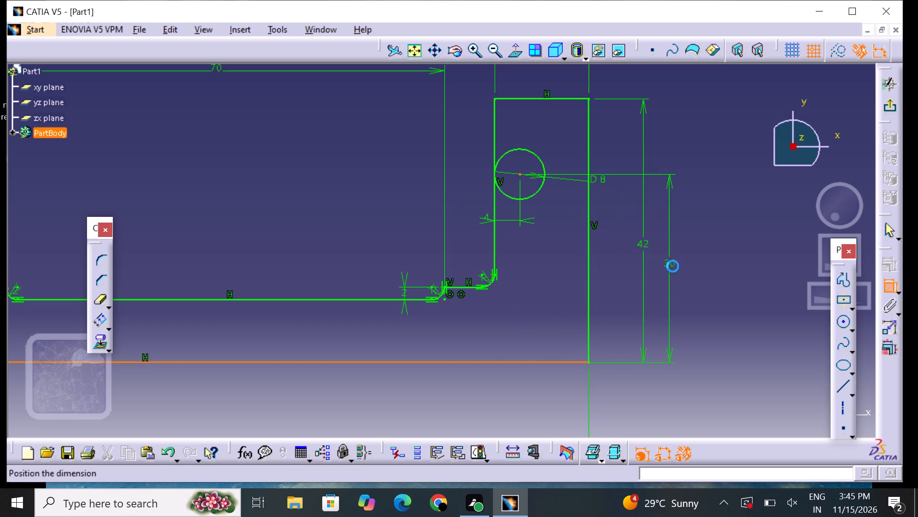
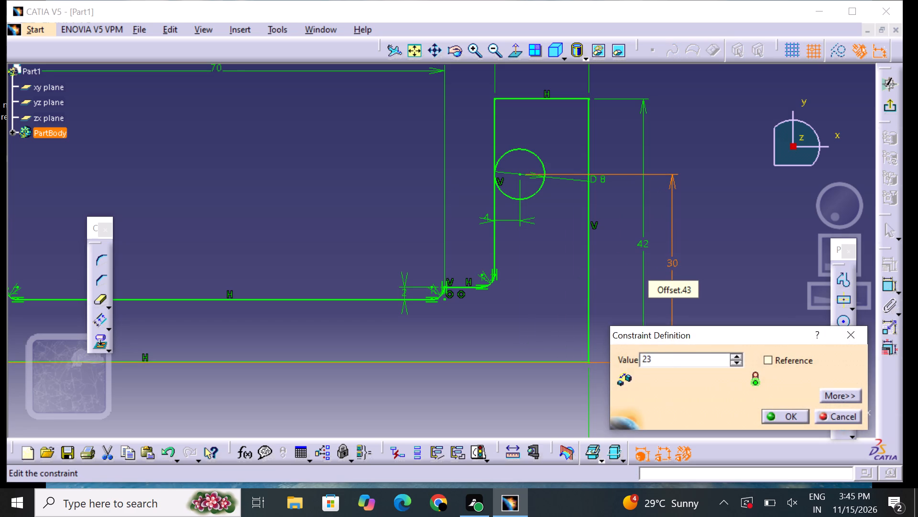
Set the vertical distance from the circle's centre to the profile's bottom edge to 23 mm.
{"action": "key", "text": "Return"}
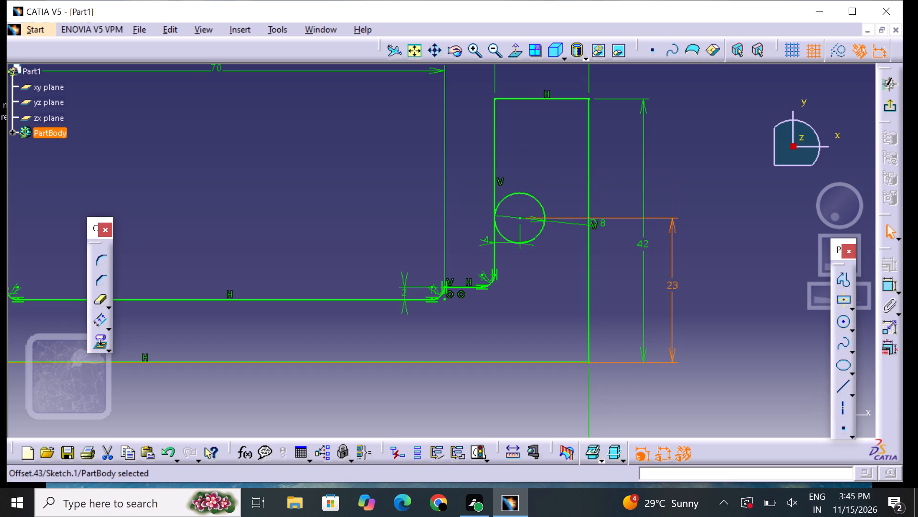
{"action": "left_click", "coordinate": [692, 173]}
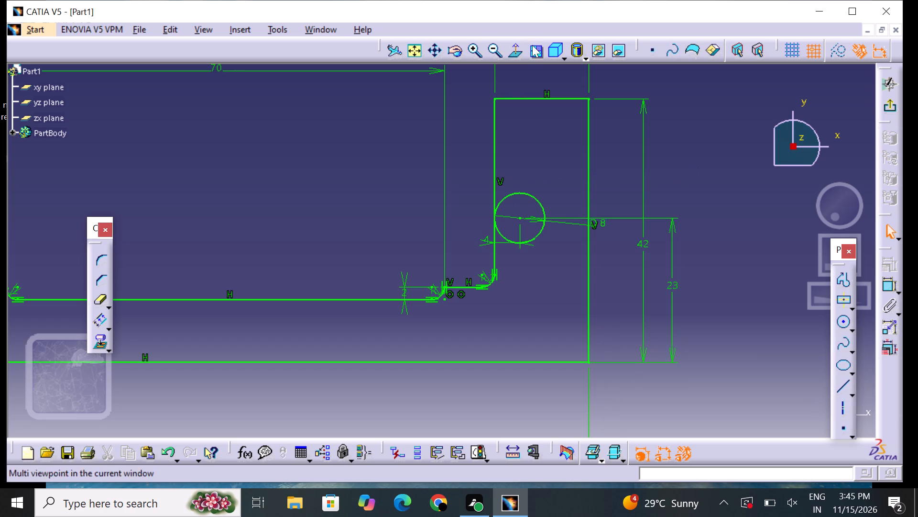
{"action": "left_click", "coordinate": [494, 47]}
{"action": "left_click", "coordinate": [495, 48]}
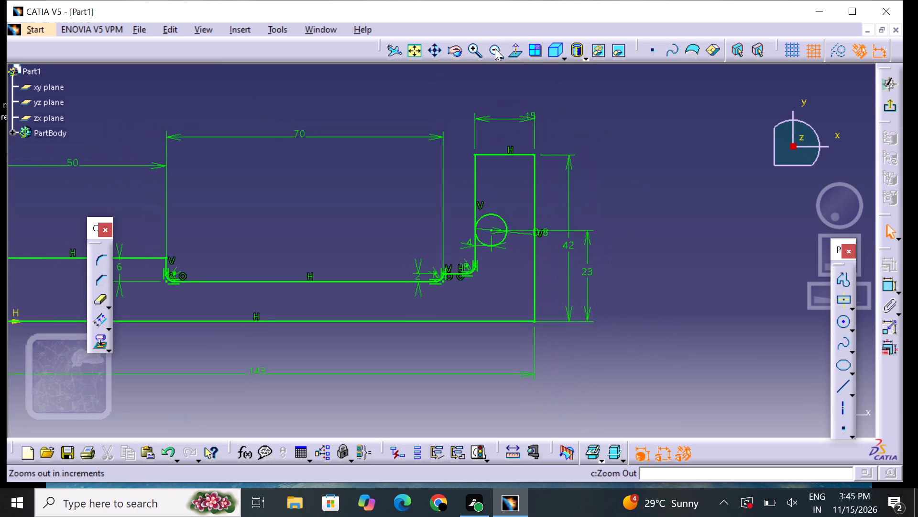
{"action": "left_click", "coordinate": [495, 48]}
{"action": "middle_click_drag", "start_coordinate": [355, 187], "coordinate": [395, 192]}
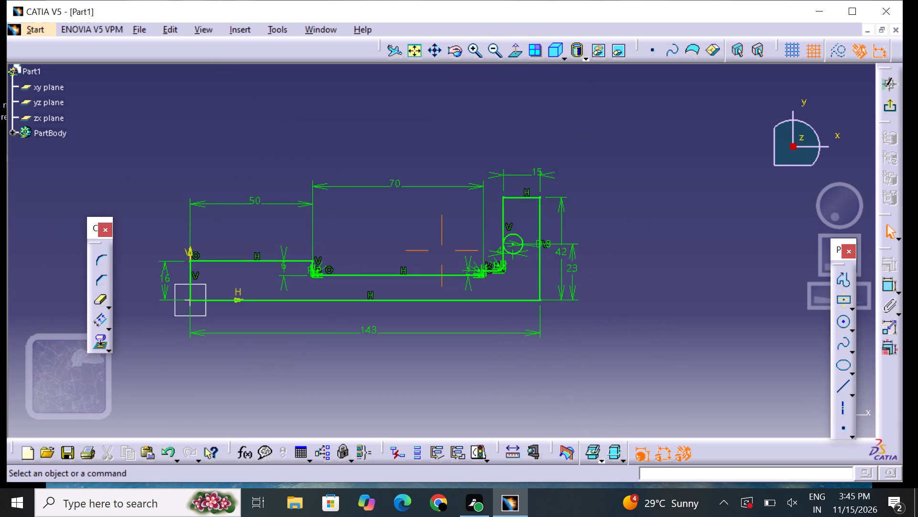
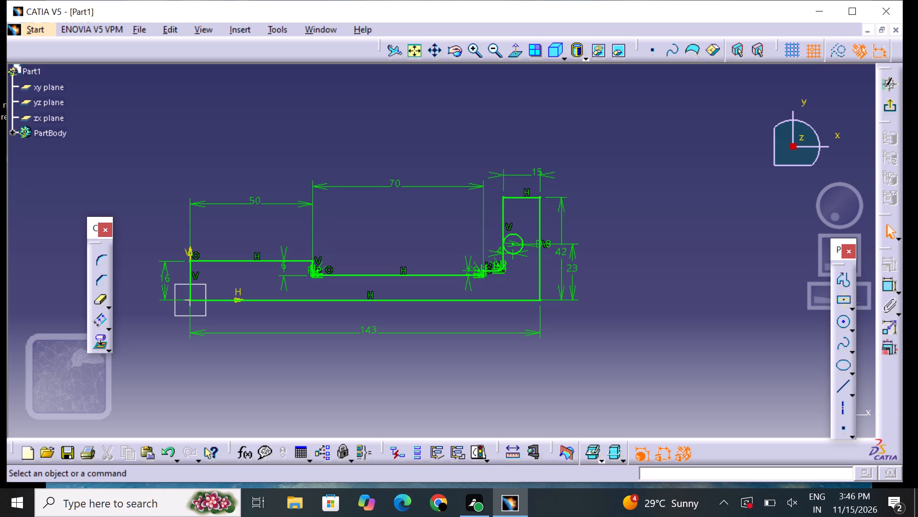
Sketch a vertical line about 7 mm long upward from the circle's centre and trim its part outside the circle.
{"action": "triple_click", "coordinate": [476, 49]}
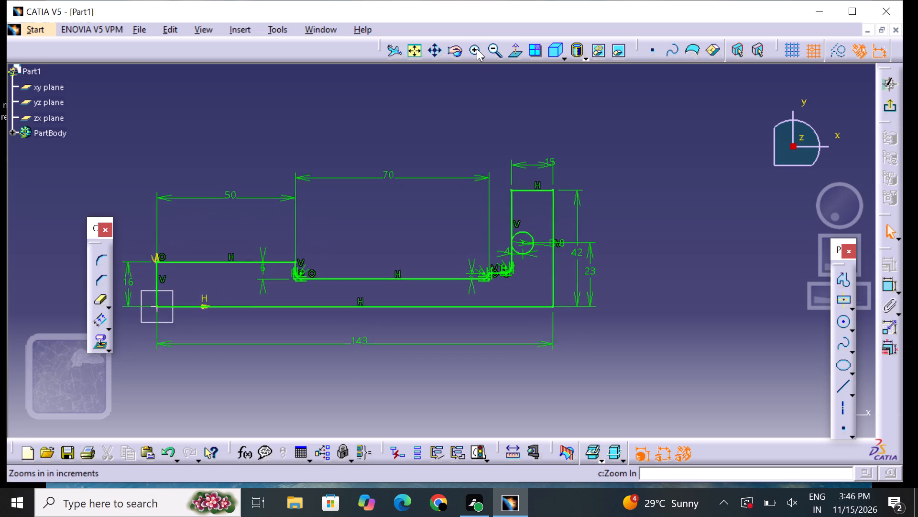
{"action": "triple_click", "coordinate": [478, 49]}
{"action": "triple_click", "coordinate": [478, 49]}
{"action": "left_click", "coordinate": [481, 49]}
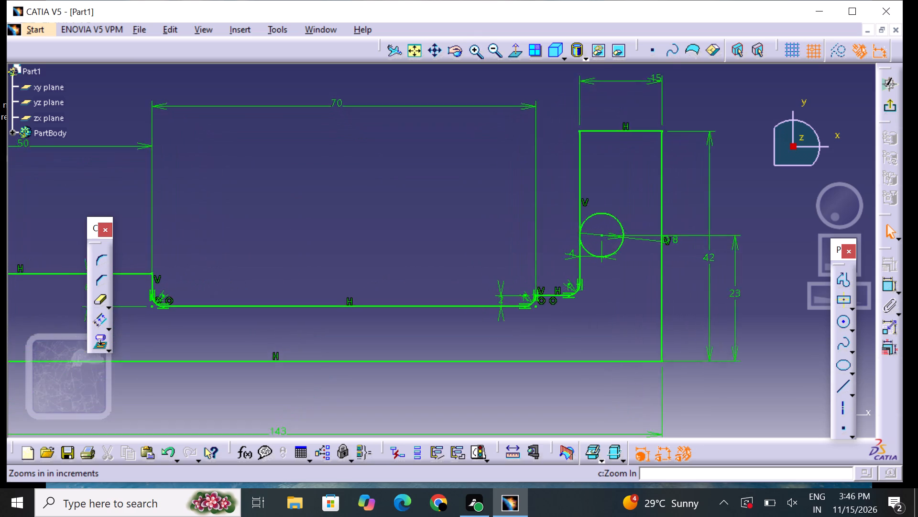
{"action": "middle_click_drag", "start_coordinate": [609, 159], "coordinate": [469, 178]}
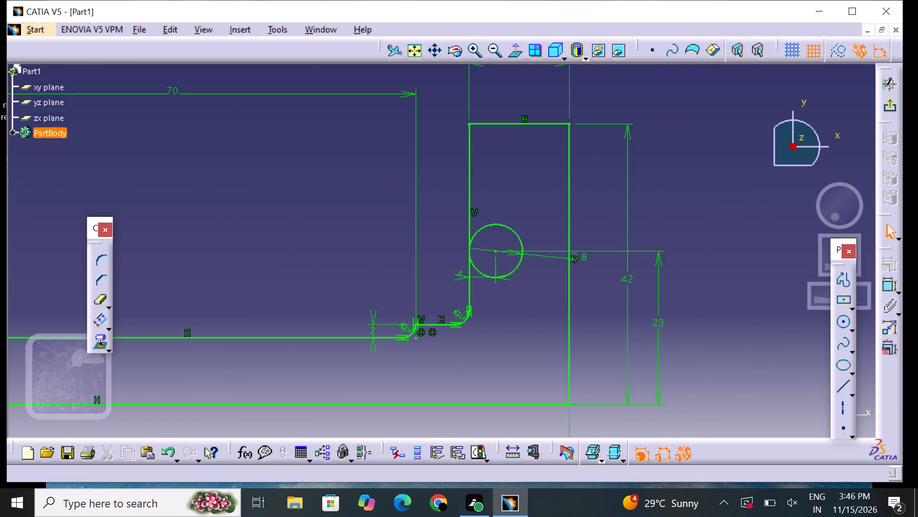
{"action": "left_click", "coordinate": [836, 386]}
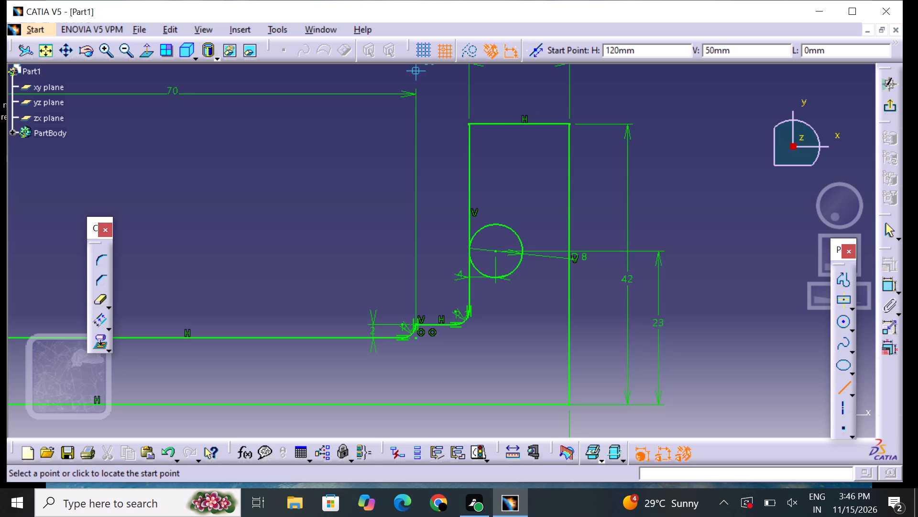
{"action": "triple_click", "coordinate": [108, 47]}
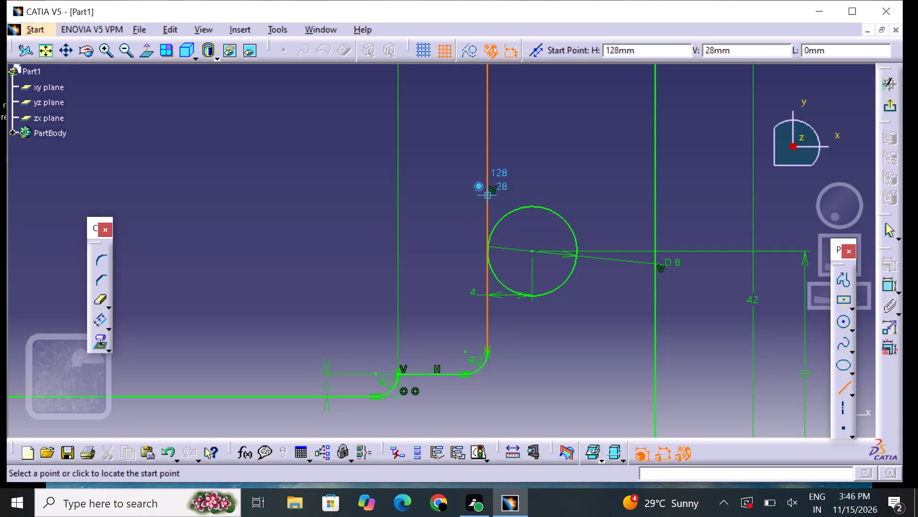
{"action": "left_click", "coordinate": [560, 227]}
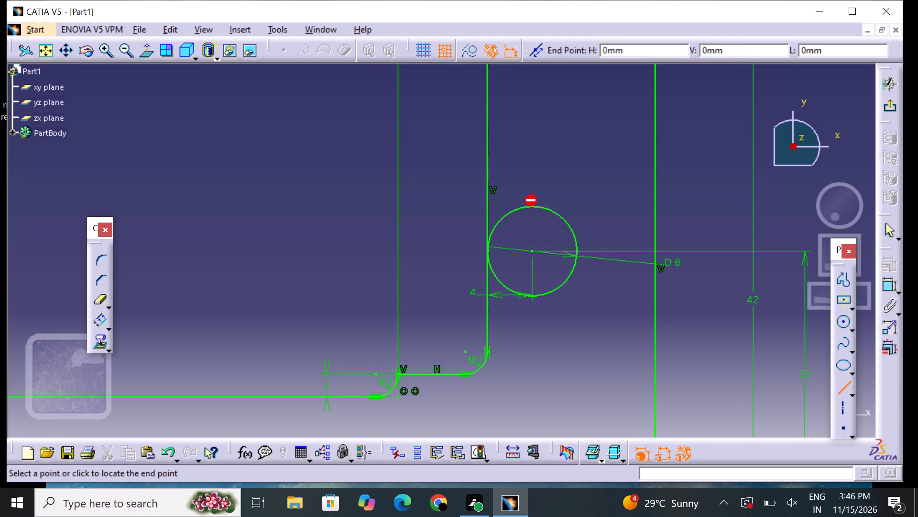
{"action": "left_click", "coordinate": [549, 140]}
{"action": "left_click", "coordinate": [567, 169]}
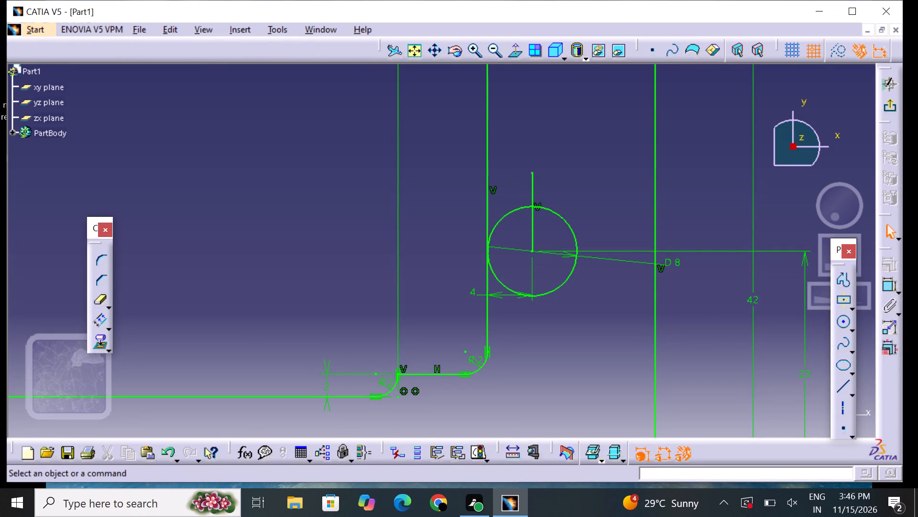
{"action": "left_click", "coordinate": [847, 390]}
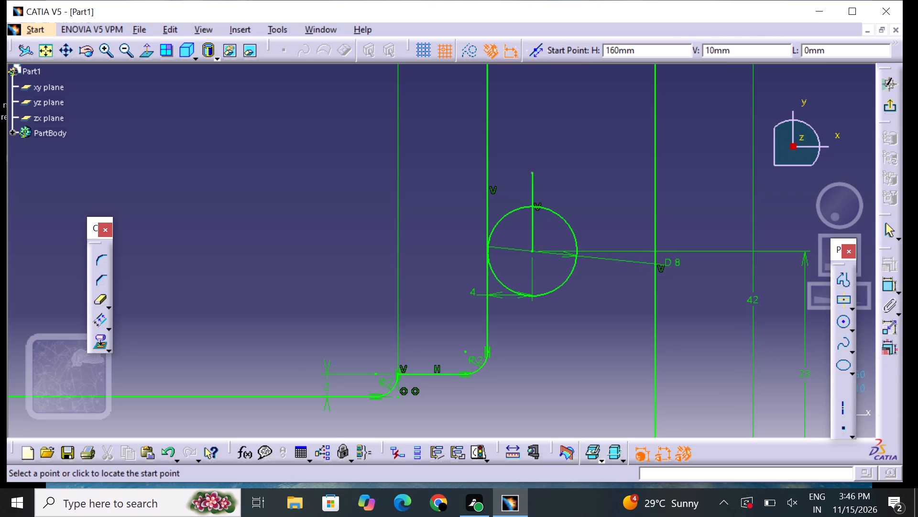
{"action": "left_click", "coordinate": [844, 381]}
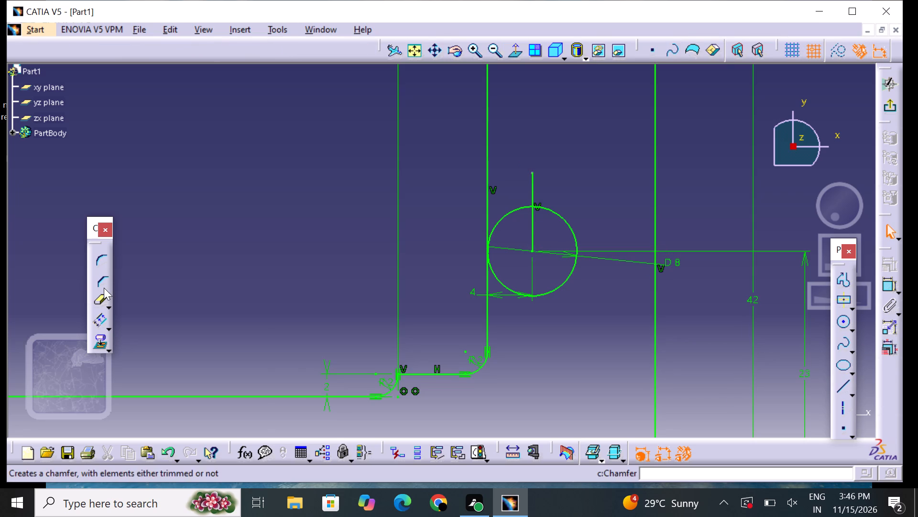
{"action": "left_click", "coordinate": [97, 294]}
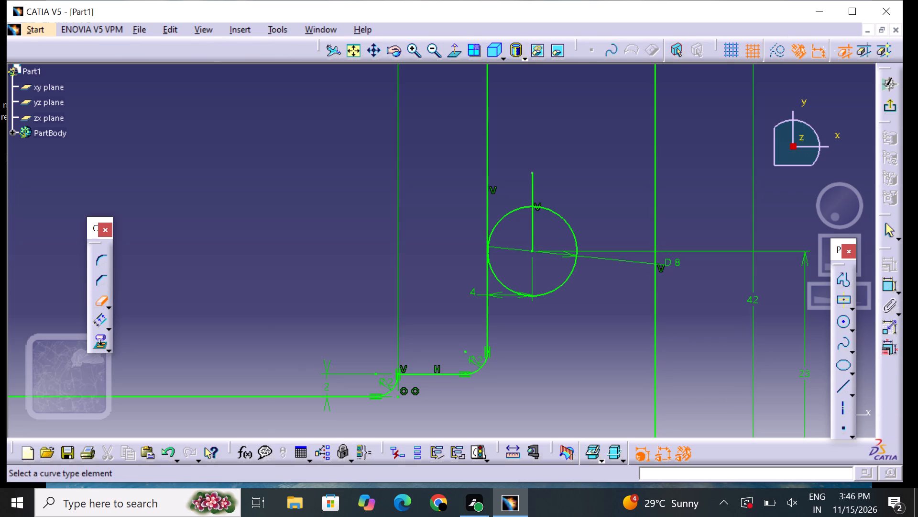
{"action": "left_click", "coordinate": [531, 176]}
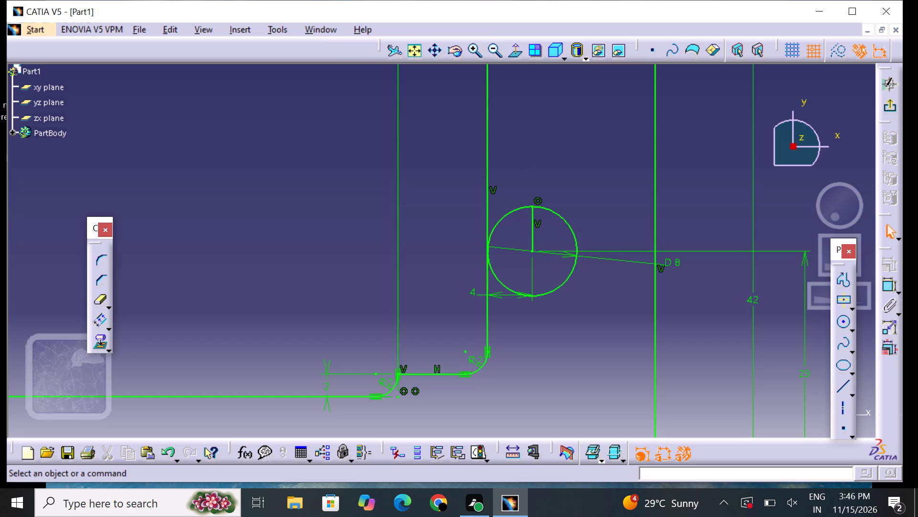
Sketch a horizontal line about 22 mm long from the circle's top point, crossing the upright's inner edge.
{"action": "left_click", "coordinate": [835, 390]}
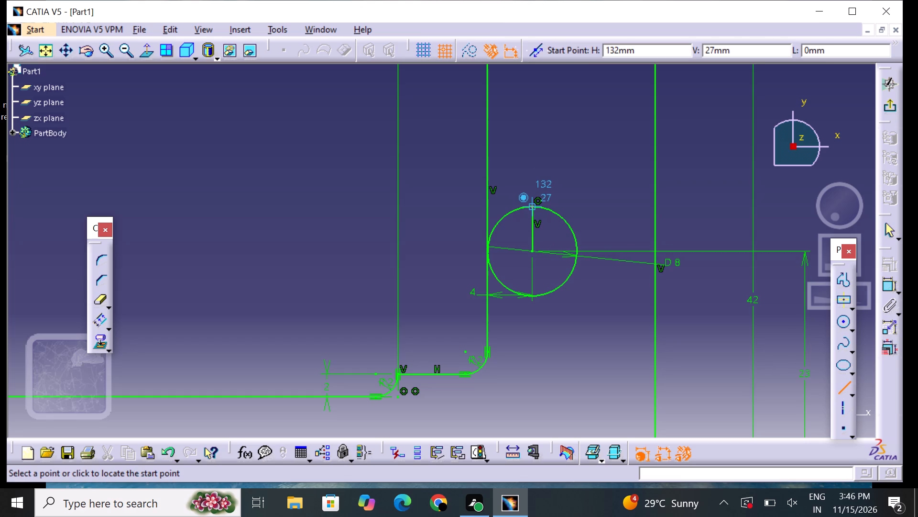
{"action": "left_click", "coordinate": [532, 203]}
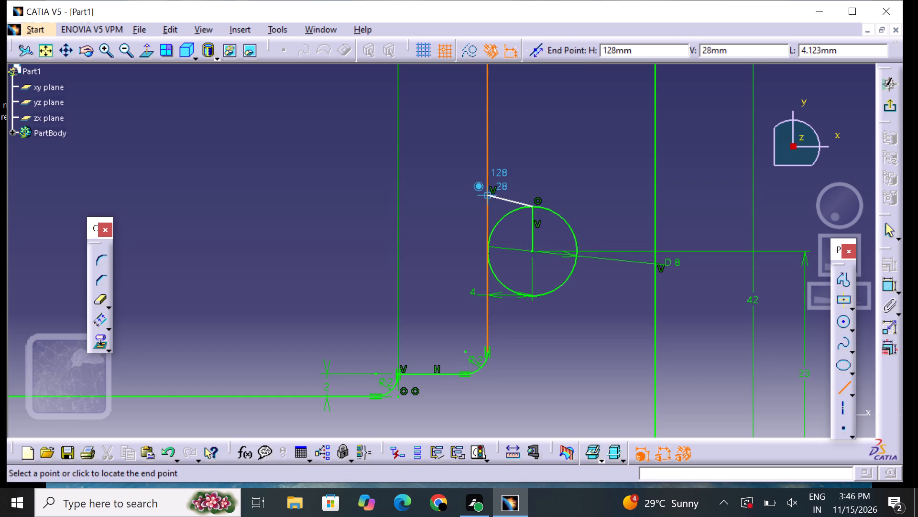
{"action": "left_click", "coordinate": [331, 226]}
{"action": "left_click", "coordinate": [332, 258]}
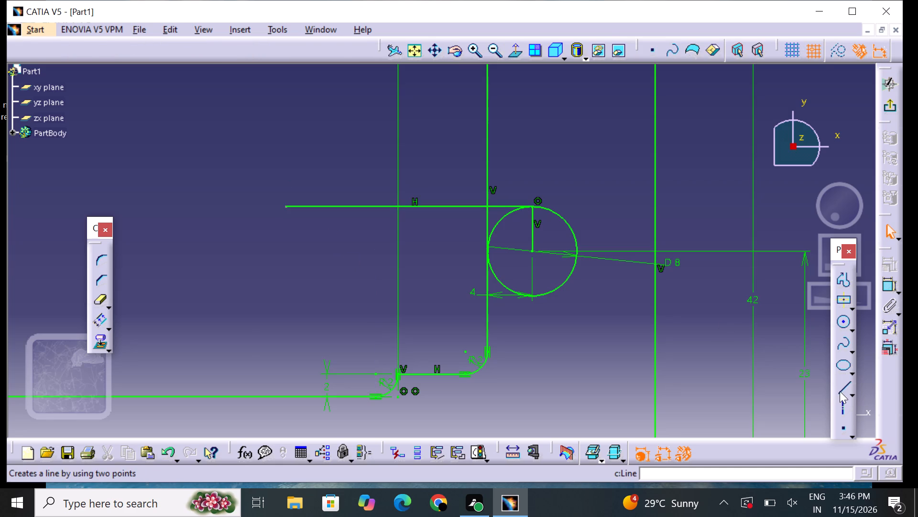
Sketch a vertical line about 9 mm long downward from the circle's centre and trim its part outside the circle.
{"action": "left_click", "coordinate": [840, 391]}
{"action": "left_click", "coordinate": [532, 293]}
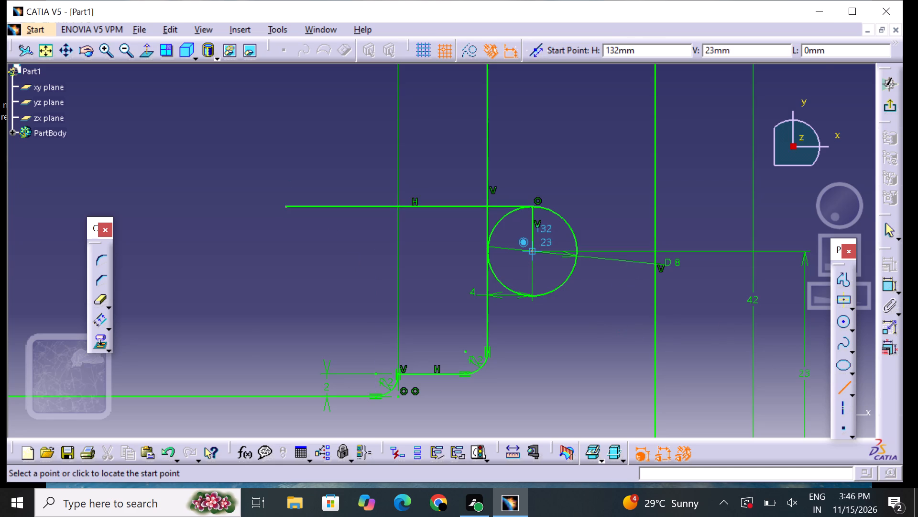
{"action": "left_click", "coordinate": [547, 356]}
{"action": "left_click", "coordinate": [579, 336]}
{"action": "left_click", "coordinate": [103, 295]}
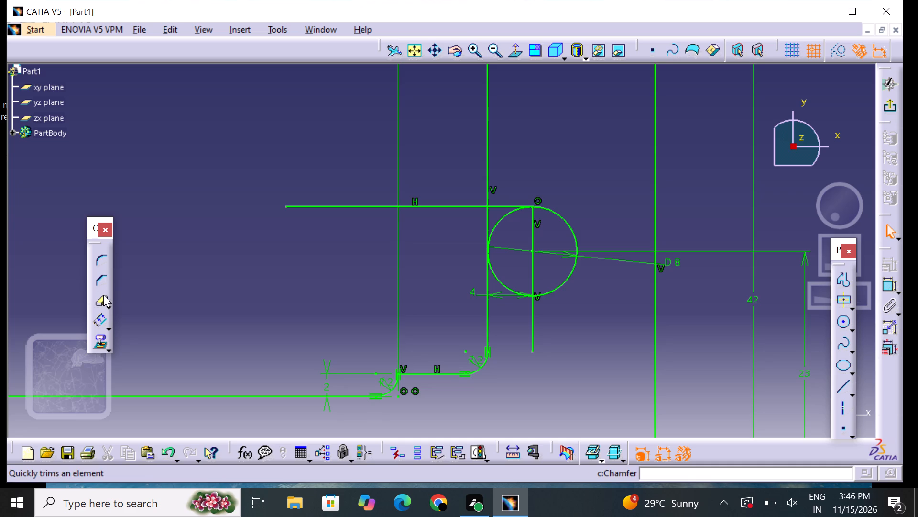
{"action": "left_click", "coordinate": [530, 311]}
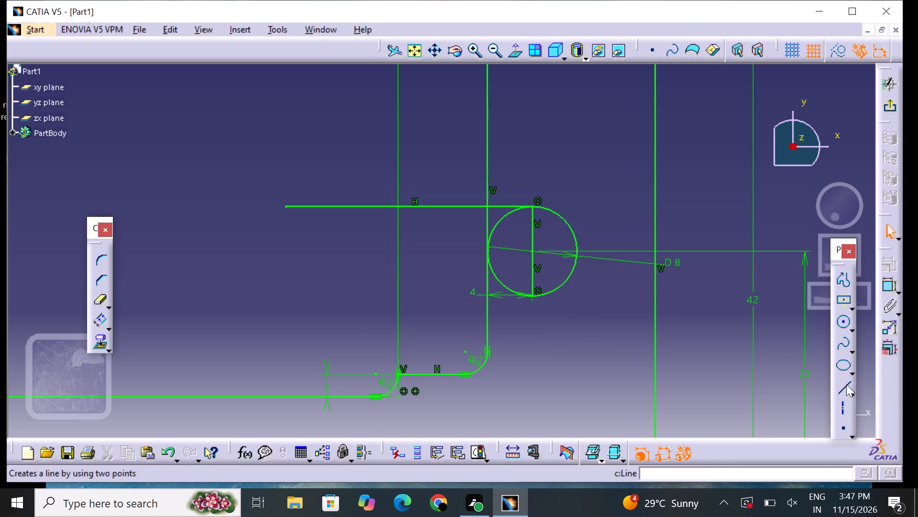
Sketch a horizontal line about 12 mm long from the circle's bottom point, crossing the upright's inner edge.
{"action": "left_click", "coordinate": [846, 385]}
{"action": "left_click", "coordinate": [534, 297]}
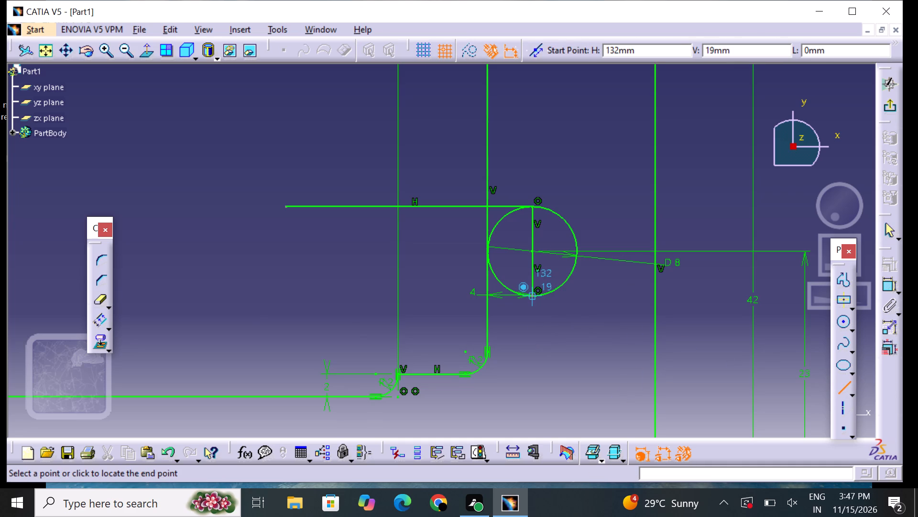
{"action": "left_click", "coordinate": [421, 291]}
{"action": "left_click", "coordinate": [457, 341]}
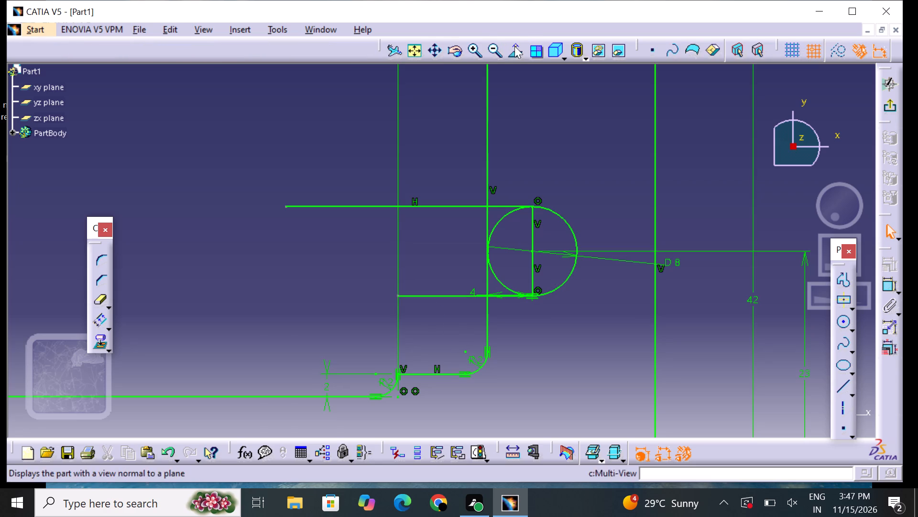
Trim the upper line's overhang, the circle's half facing the upright's inner edge, and that edge between the two horizontal lines.
{"action": "double_click", "coordinate": [470, 50]}
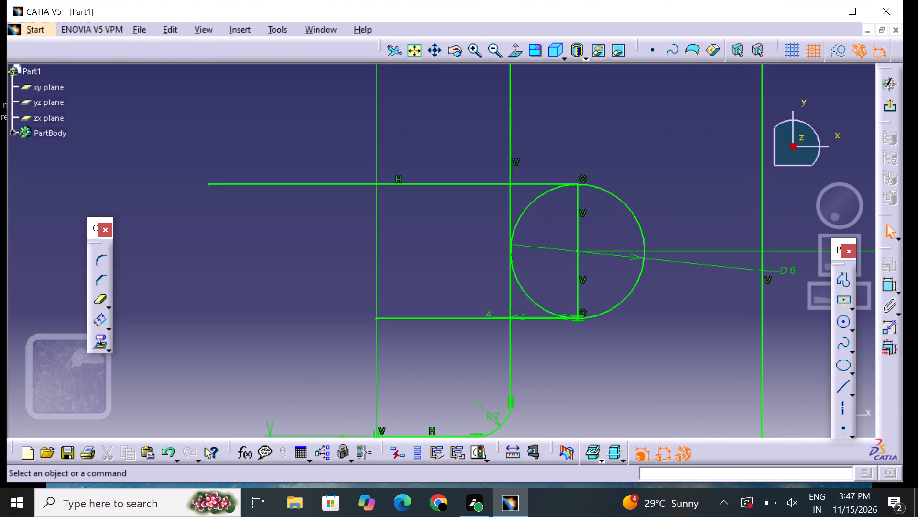
{"action": "double_click", "coordinate": [103, 298]}
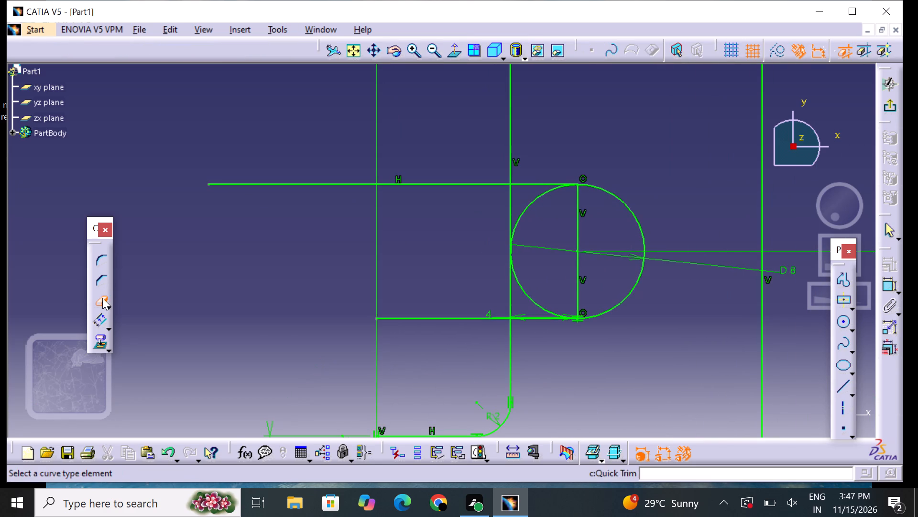
{"action": "left_click", "coordinate": [266, 186]}
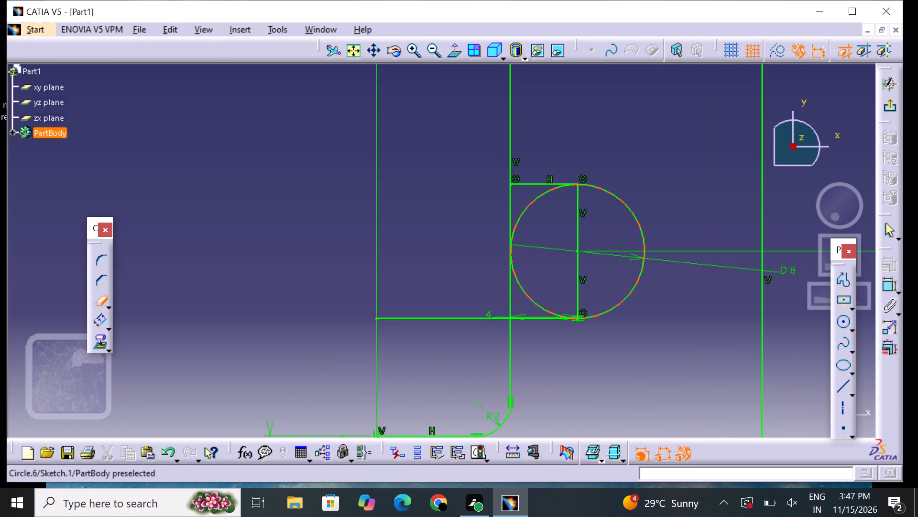
{"action": "left_click", "coordinate": [532, 205]}
{"action": "left_click", "coordinate": [510, 210]}
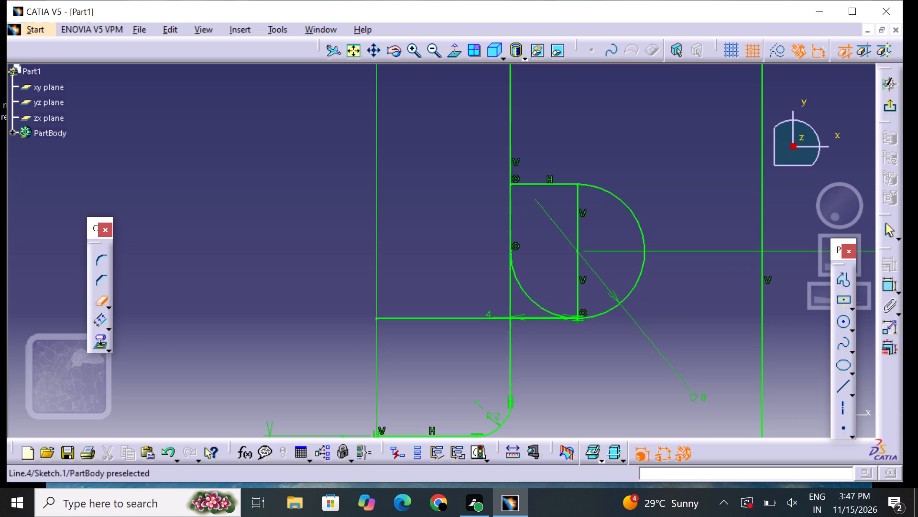
{"action": "left_click", "coordinate": [508, 275]}
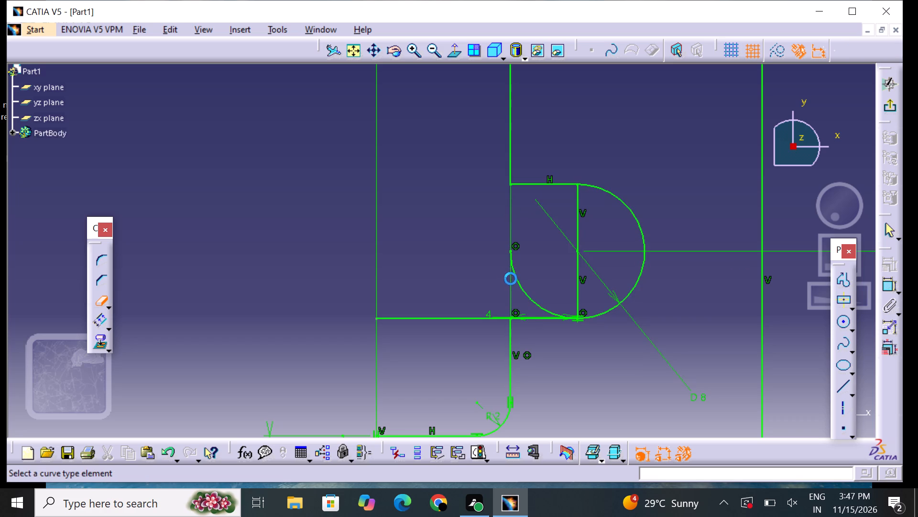
{"action": "left_click", "coordinate": [524, 290]}
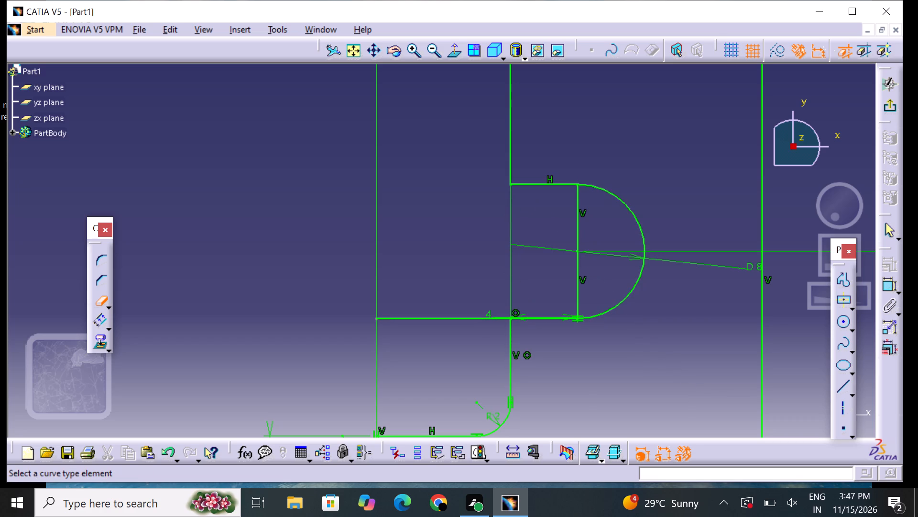
Trim away both vertical helper lines running from the circle's centre to its top and bottom points.
{"action": "left_click", "coordinate": [578, 234]}
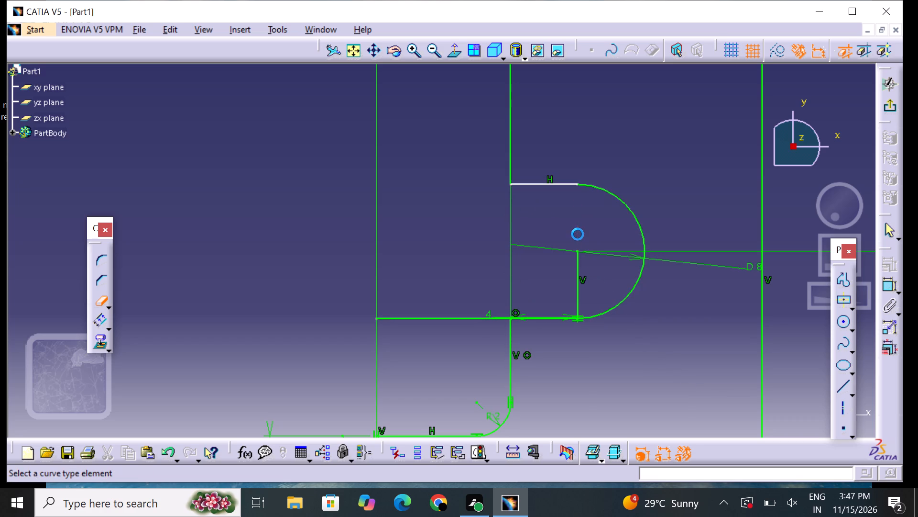
{"action": "left_click", "coordinate": [576, 271]}
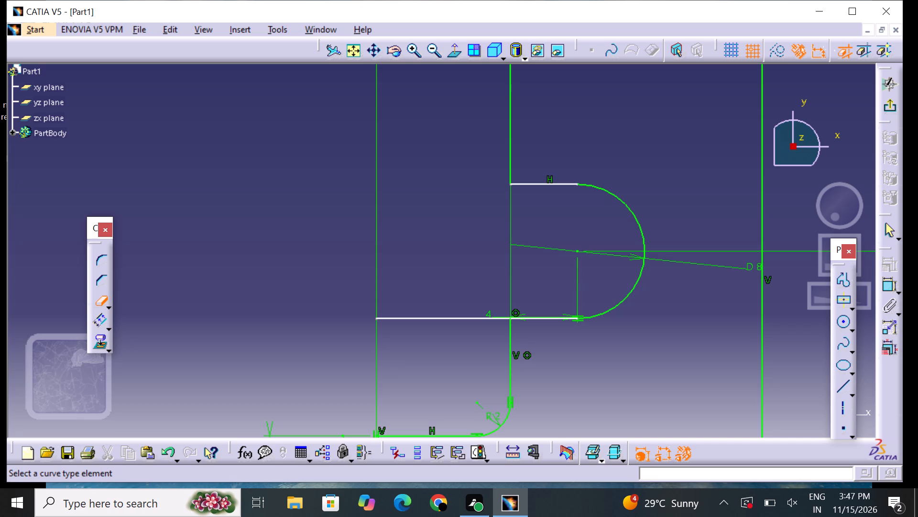
{"action": "left_click", "coordinate": [103, 296]}
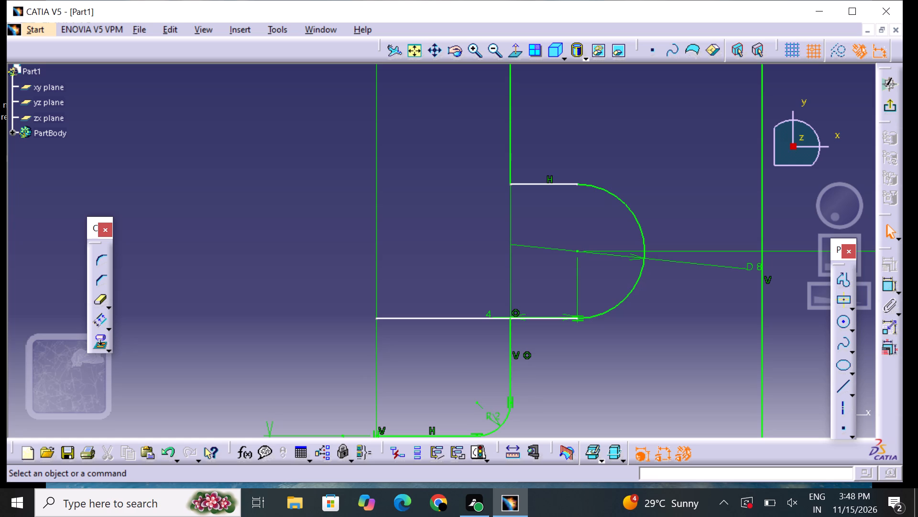
Round the corner between the upright's inner edge and the slot's upper line with a 1 mm radius.
{"action": "left_click", "coordinate": [470, 53]}
{"action": "middle_click_drag", "start_coordinate": [590, 154], "coordinate": [533, 188]}
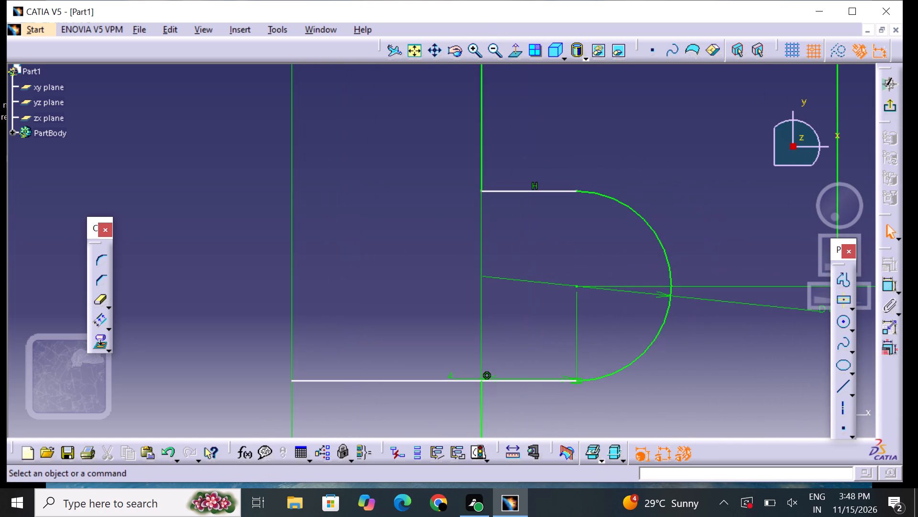
{"action": "left_click", "coordinate": [96, 260]}
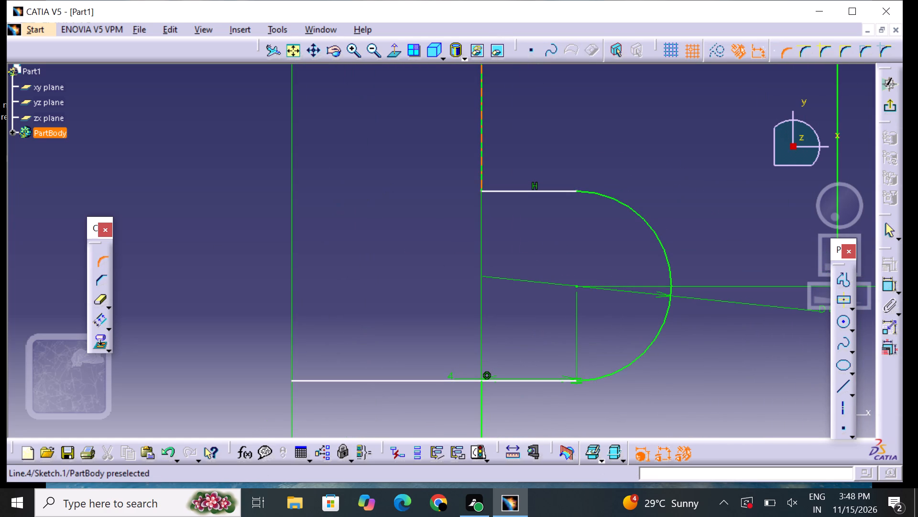
{"action": "left_click", "coordinate": [481, 164]}
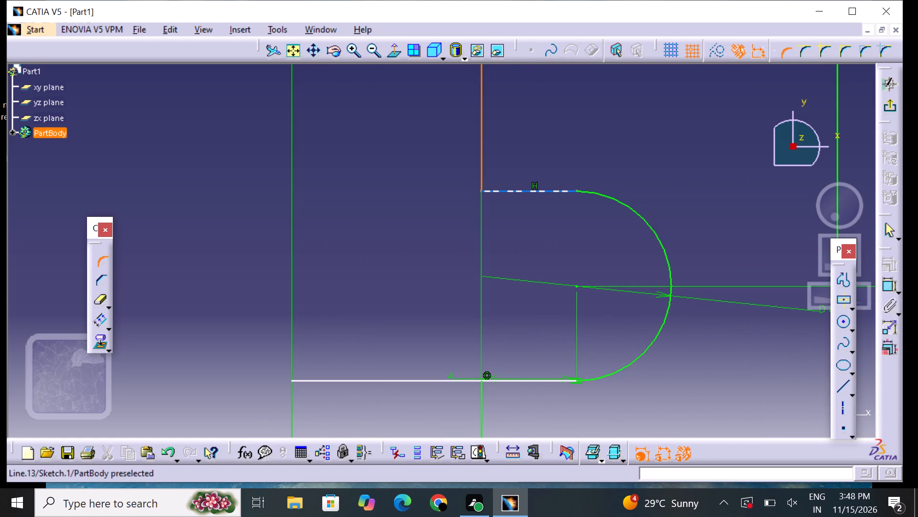
{"action": "left_click", "coordinate": [510, 191]}
{"action": "left_click", "coordinate": [493, 180]}
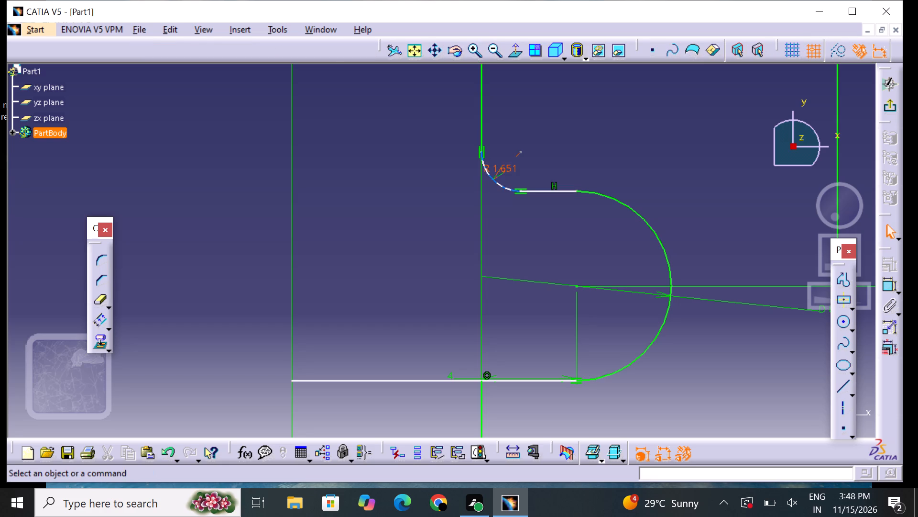
{"action": "double_click", "coordinate": [504, 169]}
{"action": "key", "text": "BackSpace"}
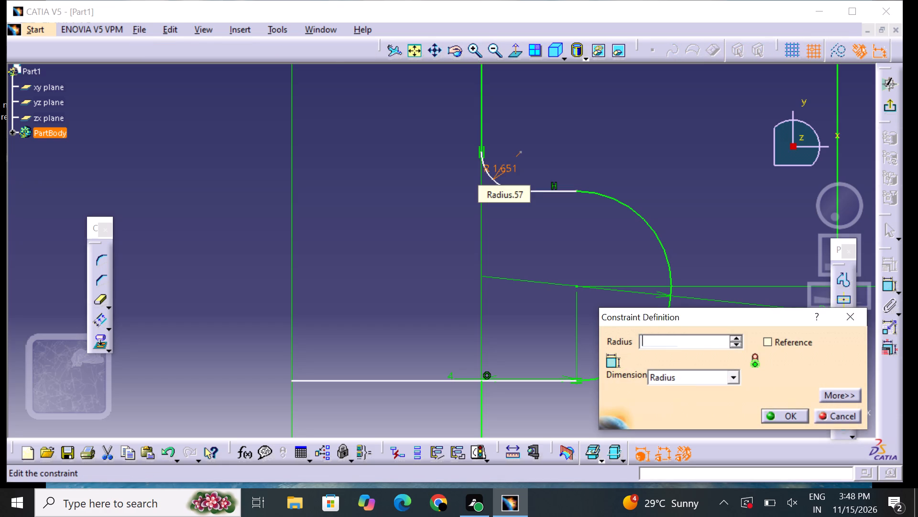
{"action": "key", "text": "1"}
{"action": "key", "text": "Return"}
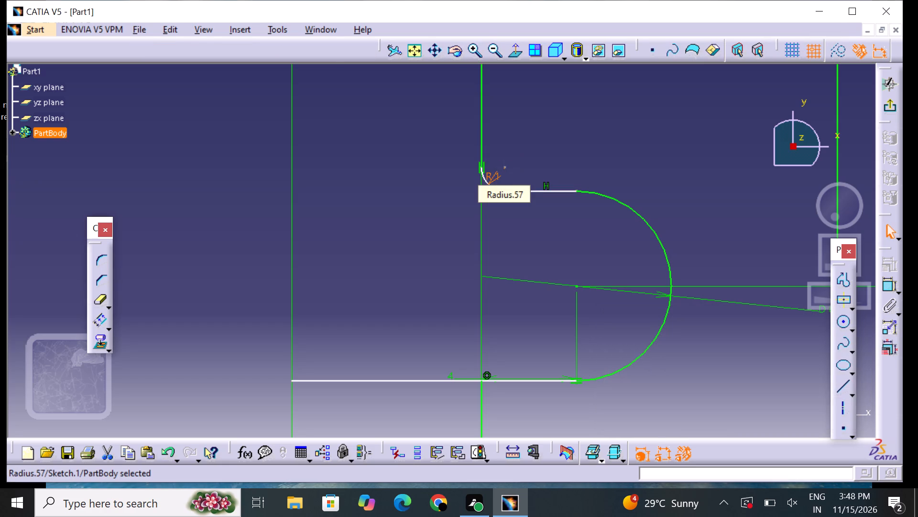
{"action": "left_click", "coordinate": [593, 134]}
Round the corner between the upright's inner edge and the slot's lower line with a 1 mm radius, and exit the sketch.
{"action": "left_click", "coordinate": [108, 259]}
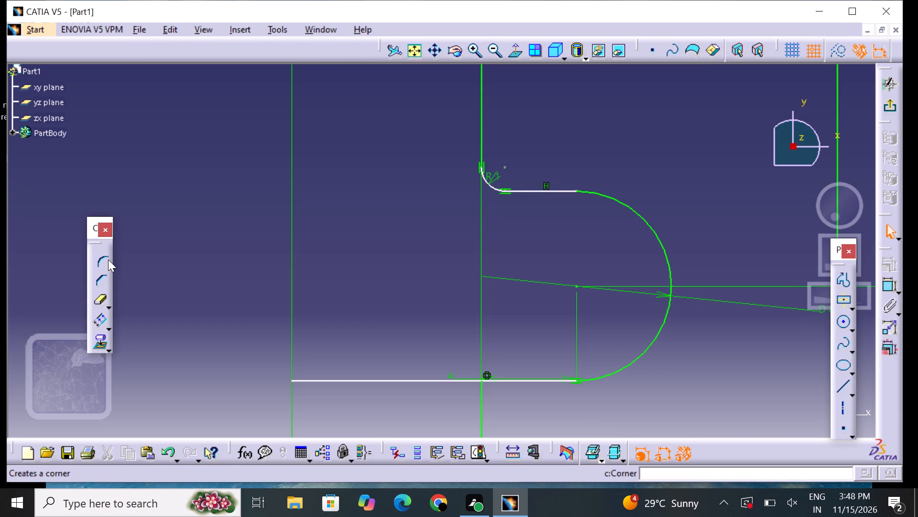
{"action": "left_click", "coordinate": [481, 394]}
{"action": "left_click", "coordinate": [507, 379]}
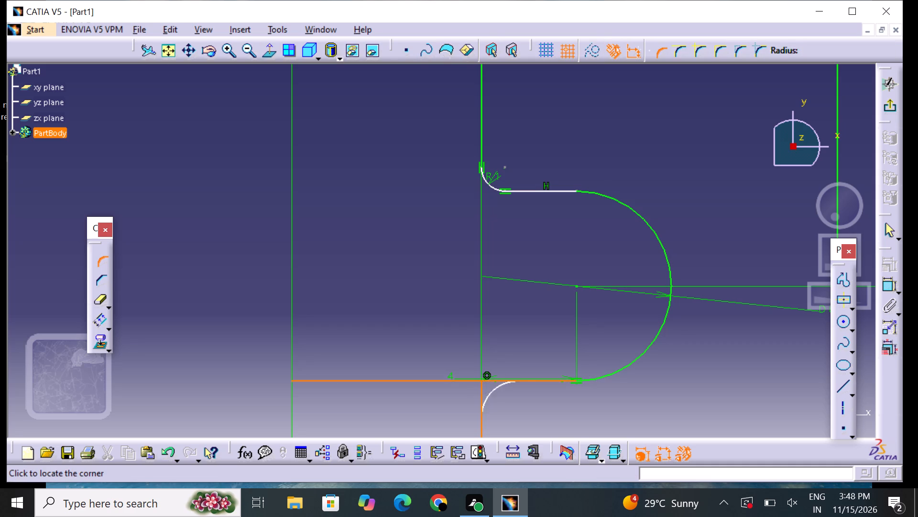
{"action": "left_click", "coordinate": [485, 393]}
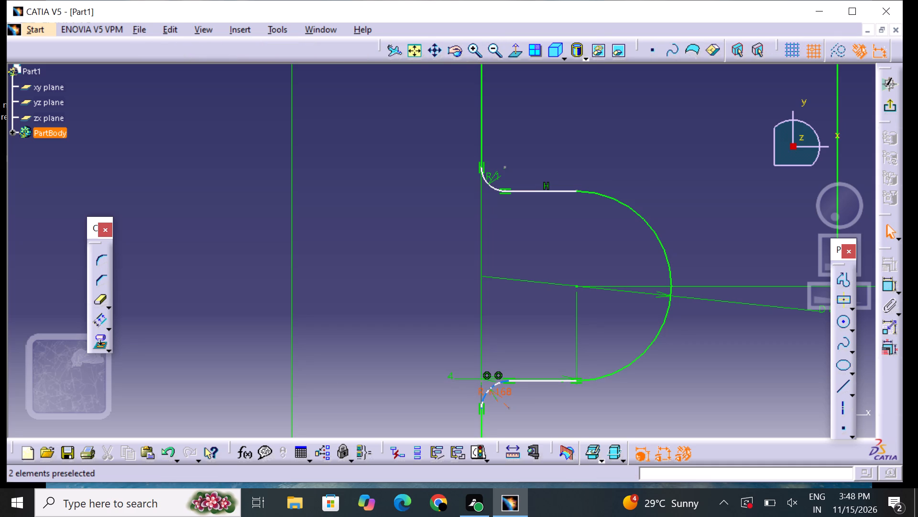
{"action": "double_click", "coordinate": [503, 397]}
{"action": "key", "text": "BackSpace"}
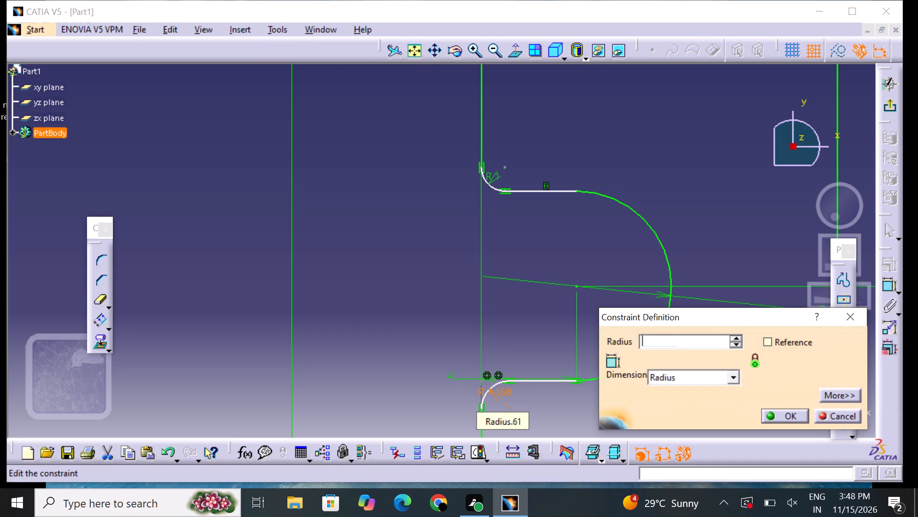
{"action": "key", "text": "1"}
{"action": "key", "text": "Return"}
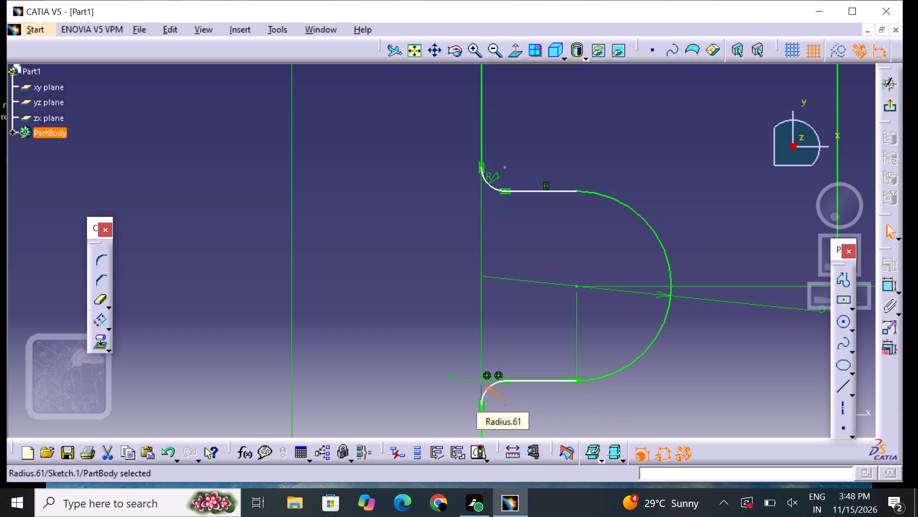
{"action": "left_click", "coordinate": [344, 334]}
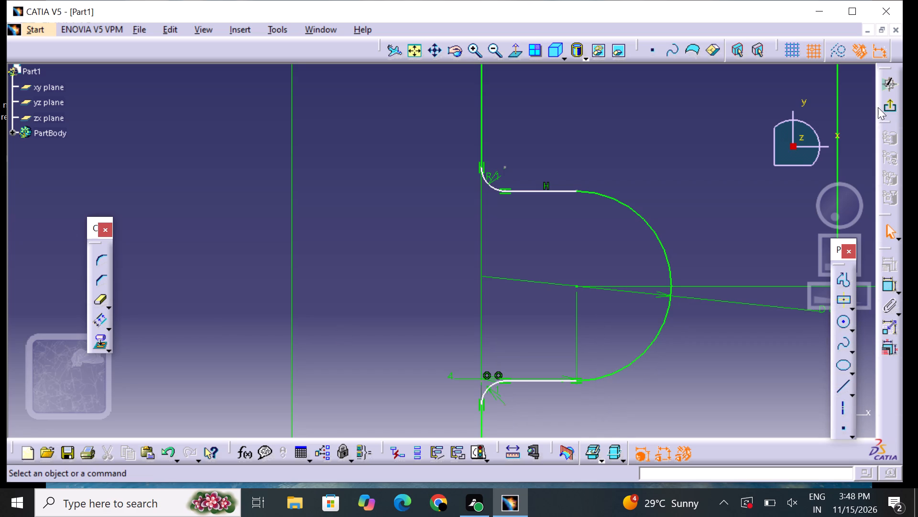
{"action": "left_click", "coordinate": [894, 105]}
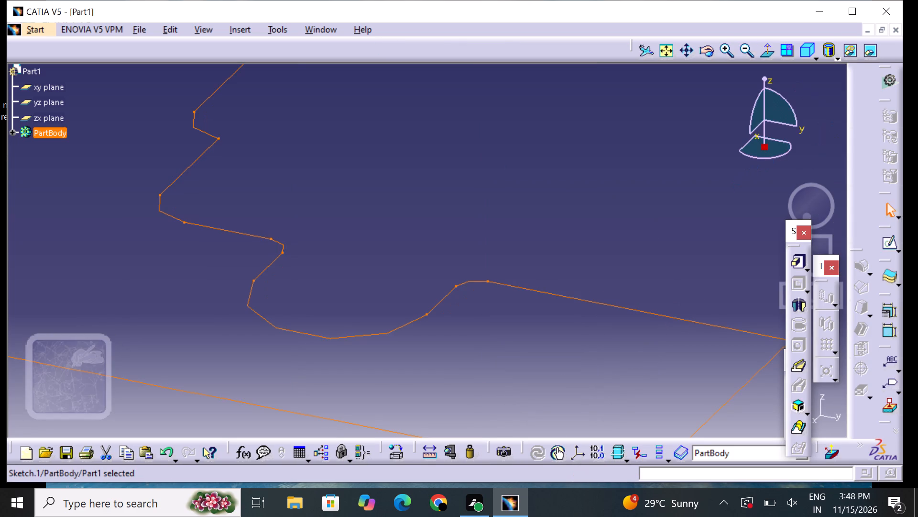
Revolve the stepped profile 360 degrees into a Shaft, using its long 143 mm straight edge as the axis.
{"action": "left_click", "coordinate": [747, 52]}
{"action": "left_click", "coordinate": [747, 52]}
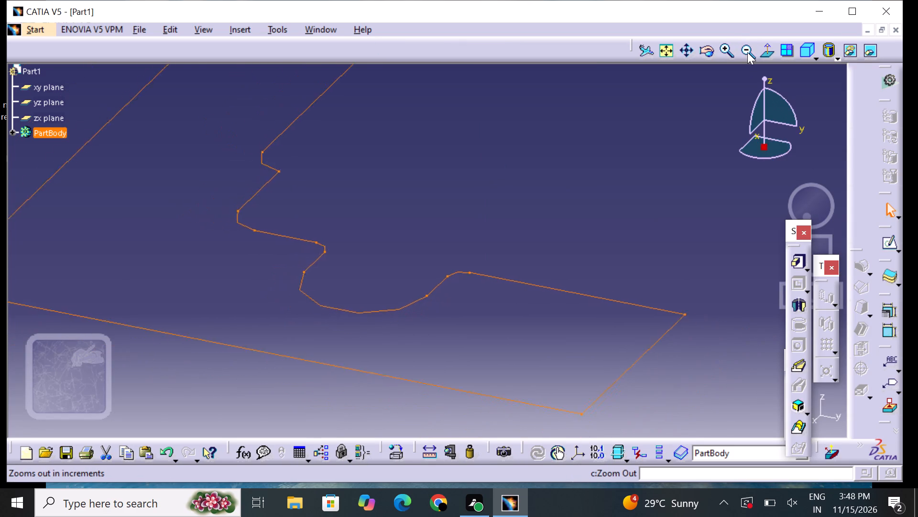
{"action": "left_click", "coordinate": [747, 52]}
{"action": "left_click", "coordinate": [747, 52]}
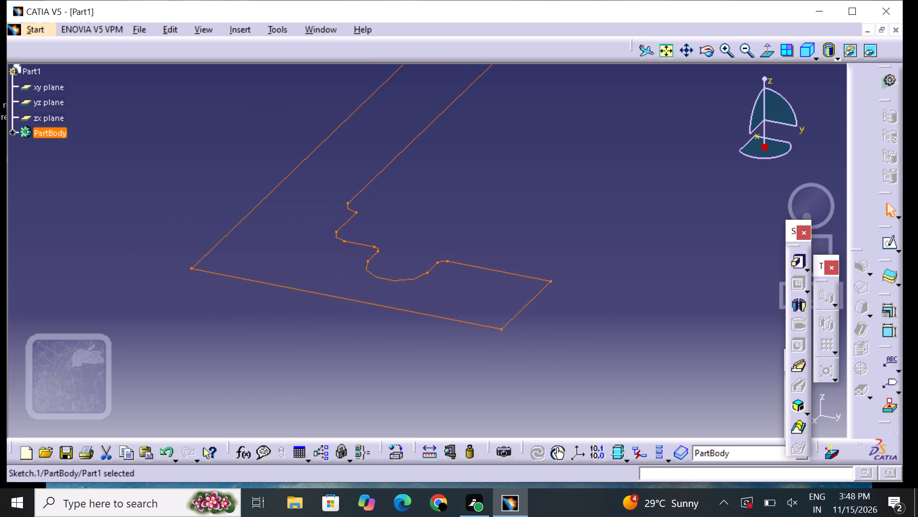
{"action": "middle_click_drag", "start_coordinate": [551, 142], "coordinate": [559, 216]}
{"action": "left_click", "coordinate": [747, 53]}
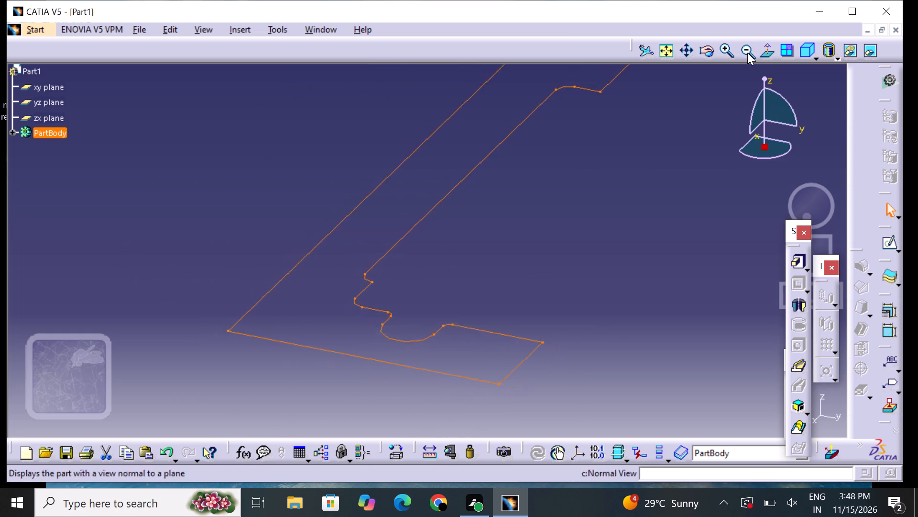
{"action": "left_click", "coordinate": [747, 53]}
{"action": "middle_click_drag", "start_coordinate": [581, 164], "coordinate": [563, 217]}
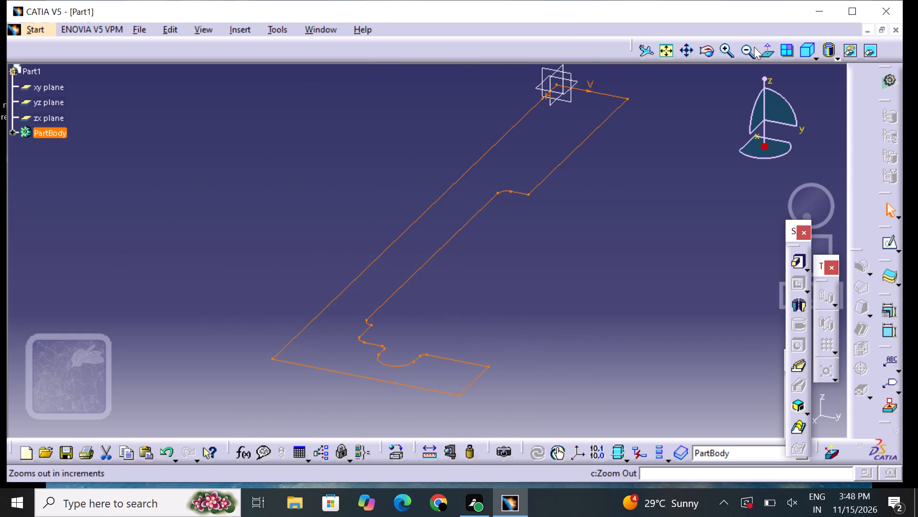
{"action": "left_click", "coordinate": [748, 47]}
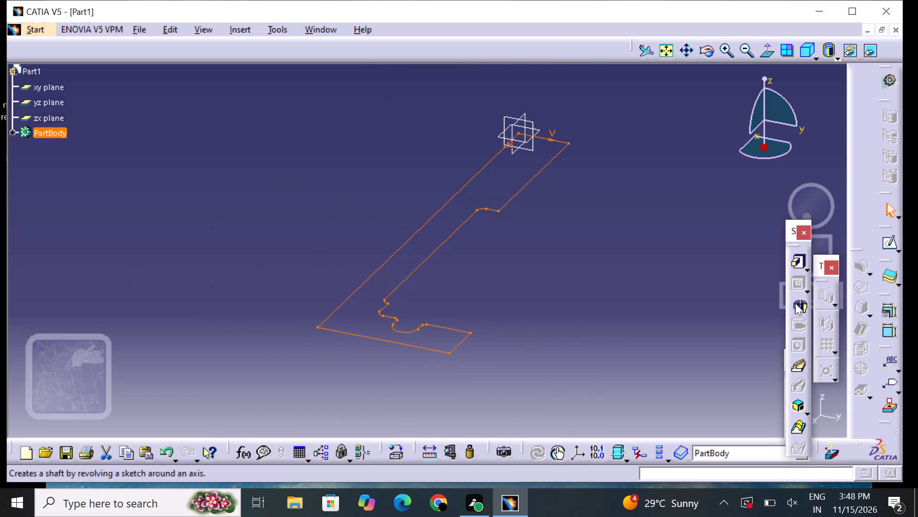
{"action": "left_click", "coordinate": [797, 303]}
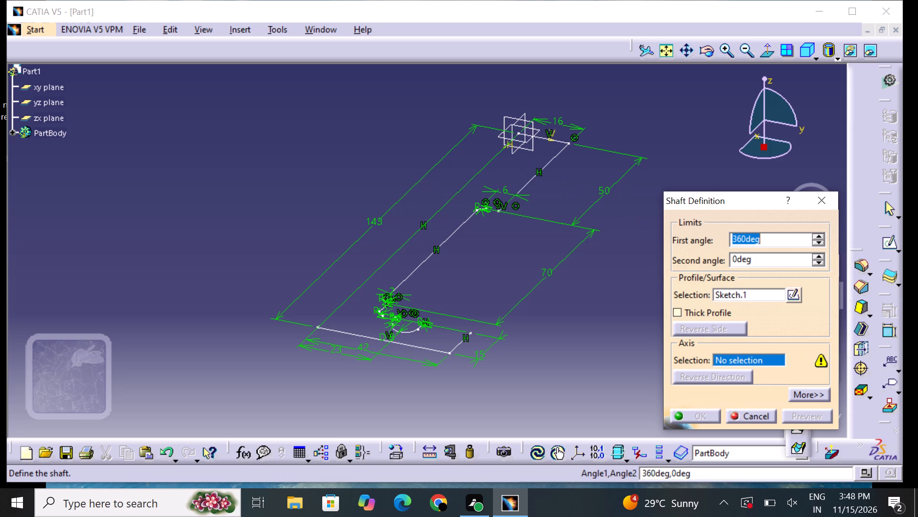
{"action": "left_click", "coordinate": [505, 143]}
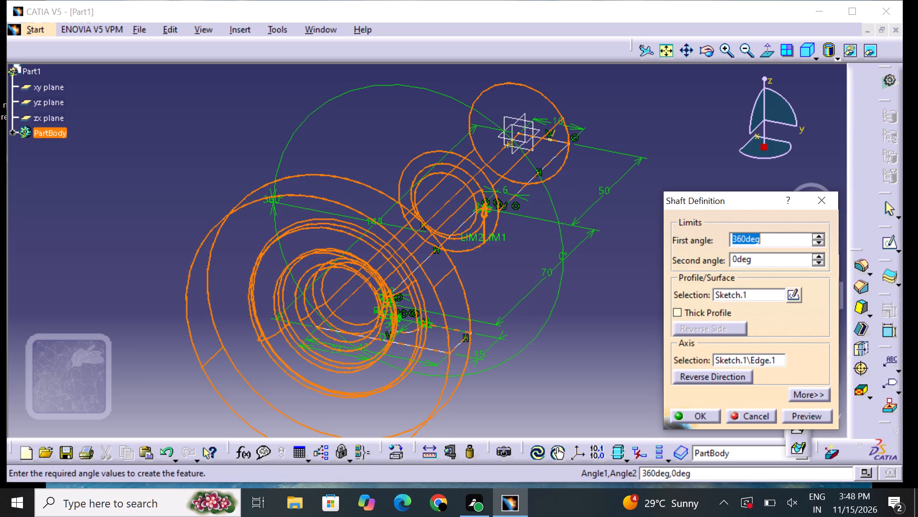
{"action": "left_click", "coordinate": [702, 416]}
{"action": "left_click_drag", "start_coordinate": [597, 361], "coordinate": [597, 361]}
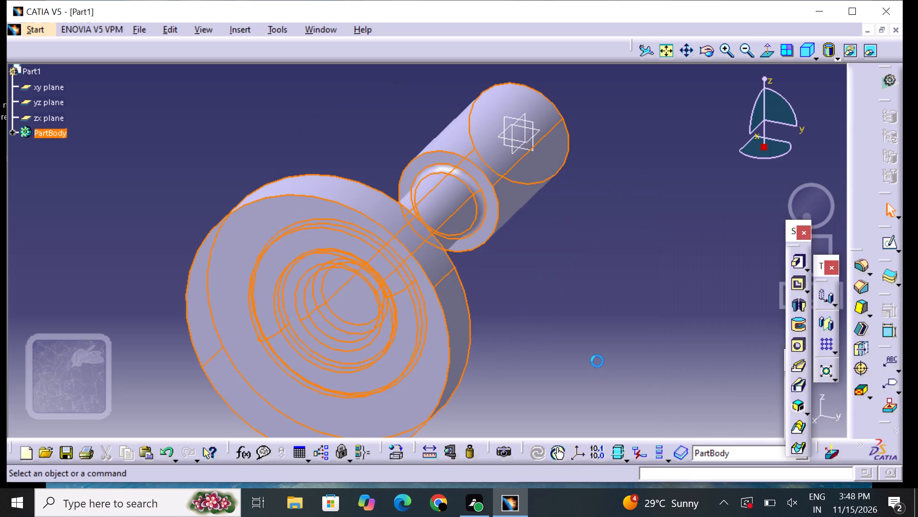
{"action": "left_click_drag", "start_coordinate": [597, 361], "coordinate": [597, 353]}
Open a new sketch on the flat circular end face of the shaft, at the end opposite the large flange.
{"action": "middle_click_drag", "start_coordinate": [609, 153], "coordinate": [349, 268]}
{"action": "right_click_drag", "start_coordinate": [609, 153], "coordinate": [348, 269]}
{"action": "middle_click_drag", "start_coordinate": [466, 210], "coordinate": [467, 210]}
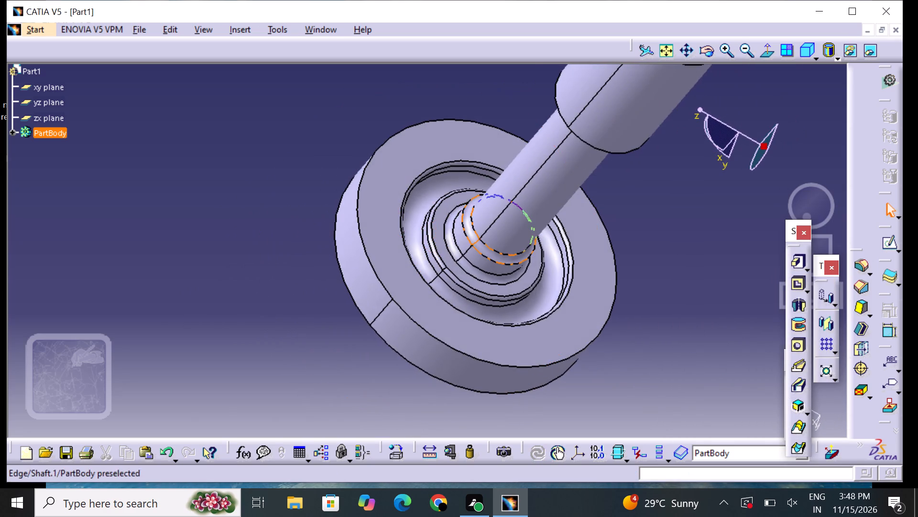
{"action": "middle_click_drag", "start_coordinate": [467, 210], "coordinate": [295, 308]}
{"action": "left_click", "coordinate": [522, 145]}
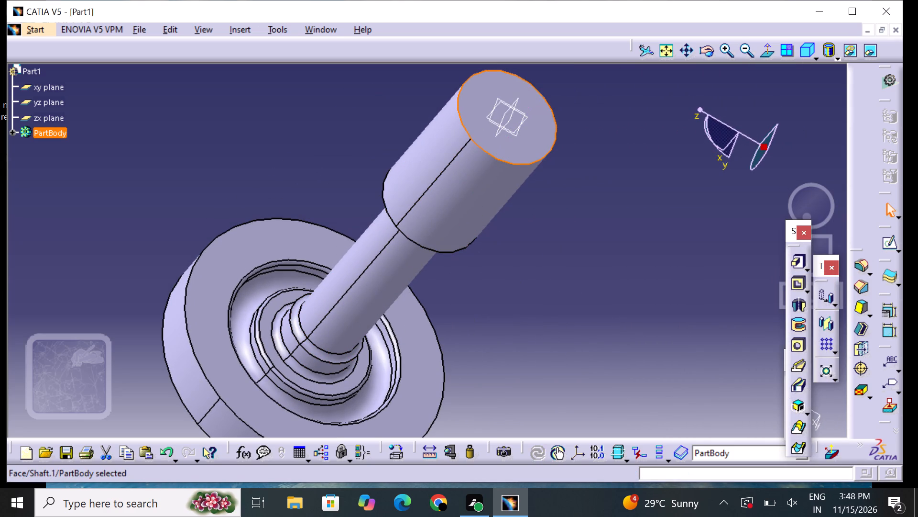
{"action": "left_click", "coordinate": [887, 239]}
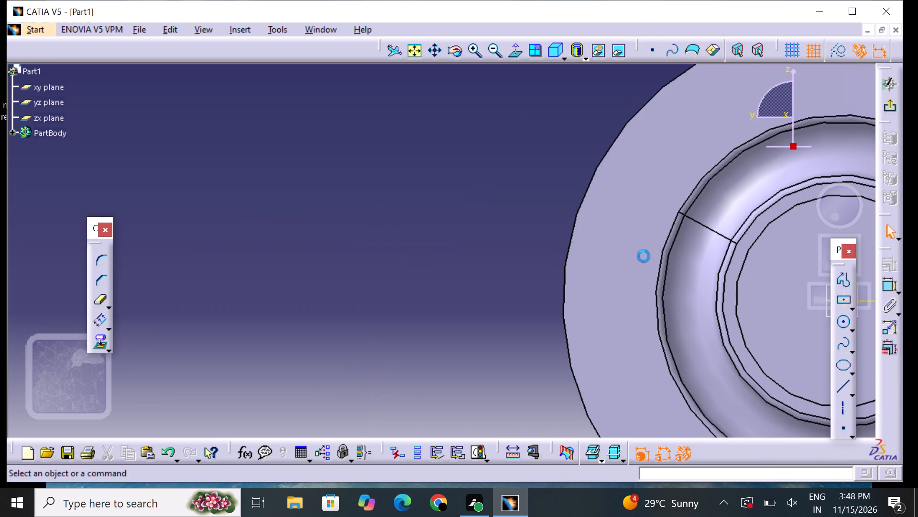
{"action": "middle_click_drag", "start_coordinate": [653, 263], "coordinate": [411, 256]}
{"action": "triple_click", "coordinate": [493, 51]}
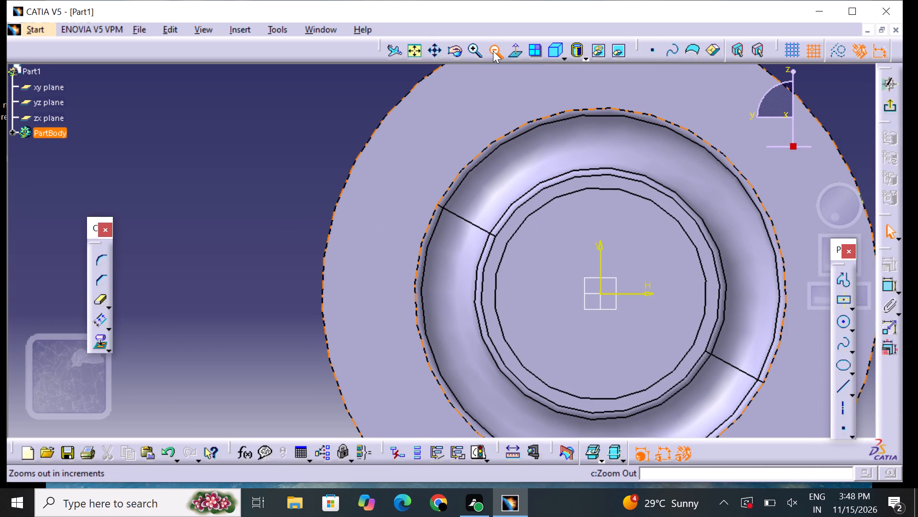
{"action": "middle_click_drag", "start_coordinate": [533, 196], "coordinate": [465, 185]}
{"action": "scroll", "coordinate": [465, 185], "scroll_direction": "up", "scroll_amount": 1}
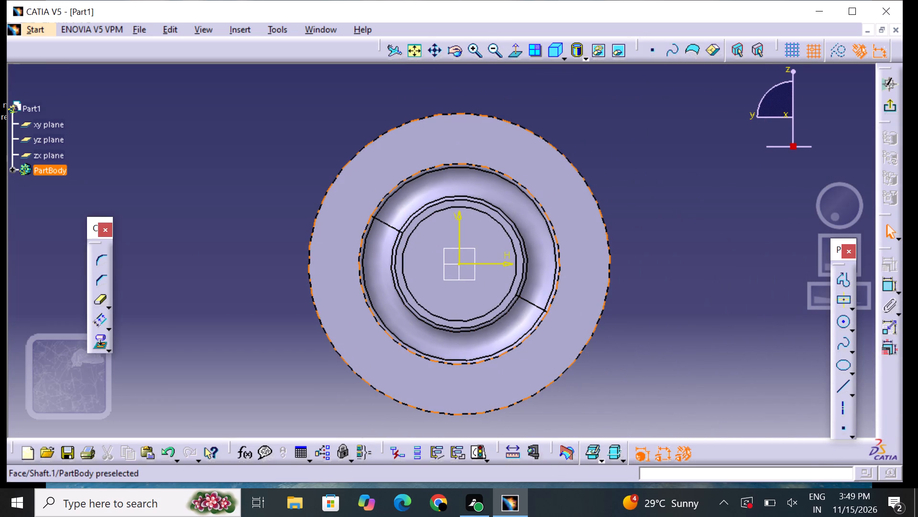
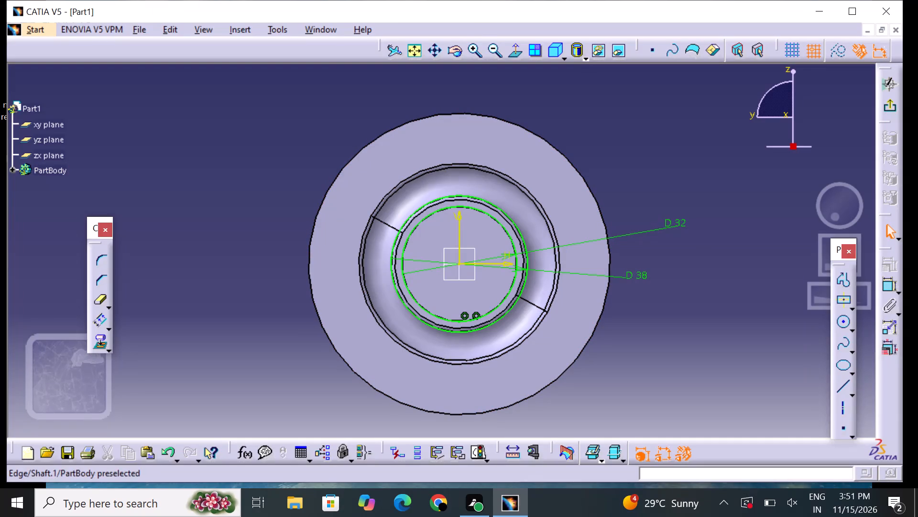
Sketch a vertical line about 10 mm long on the V axis, crossing the tops of the 32 mm and 38 mm circles.
{"action": "left_click", "coordinate": [468, 45]}
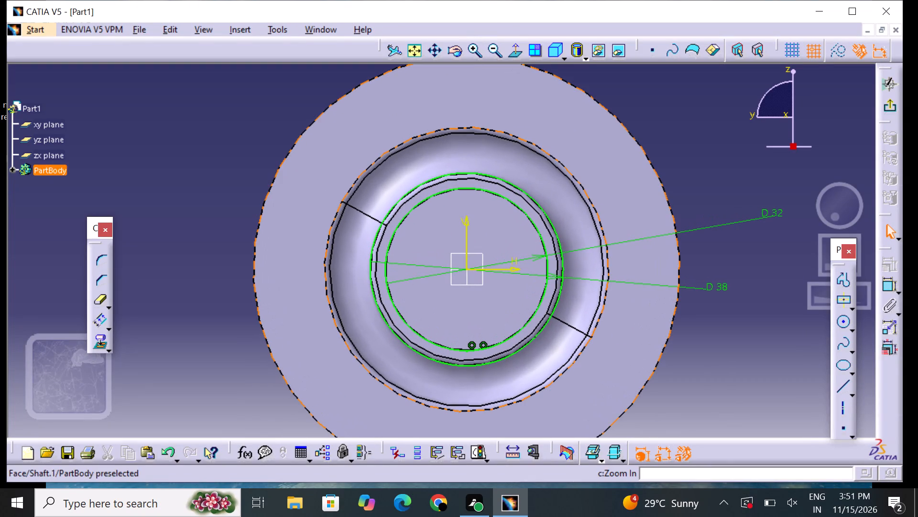
{"action": "left_click", "coordinate": [474, 57]}
{"action": "middle_click_drag", "start_coordinate": [556, 212], "coordinate": [520, 182]}
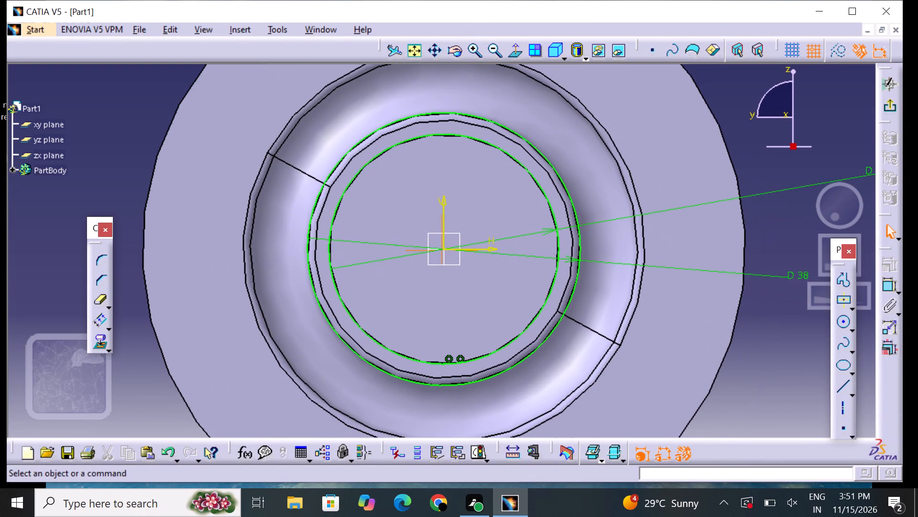
{"action": "middle_click_drag", "start_coordinate": [520, 182], "coordinate": [521, 183]}
{"action": "left_click", "coordinate": [839, 387]}
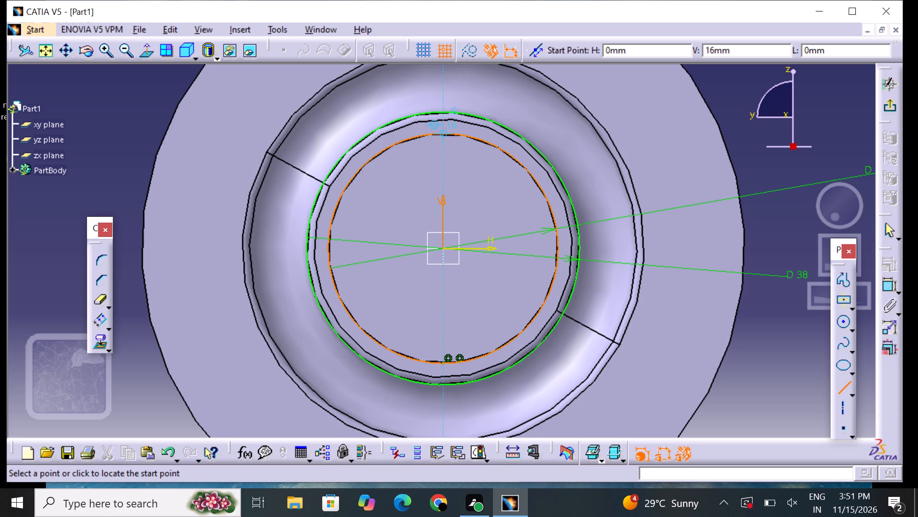
{"action": "left_click", "coordinate": [443, 115]}
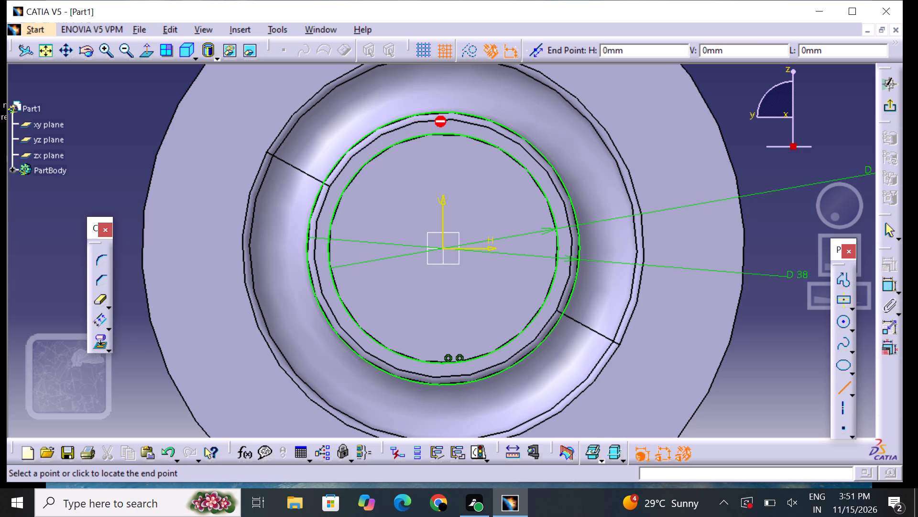
{"action": "left_click", "coordinate": [445, 147]}
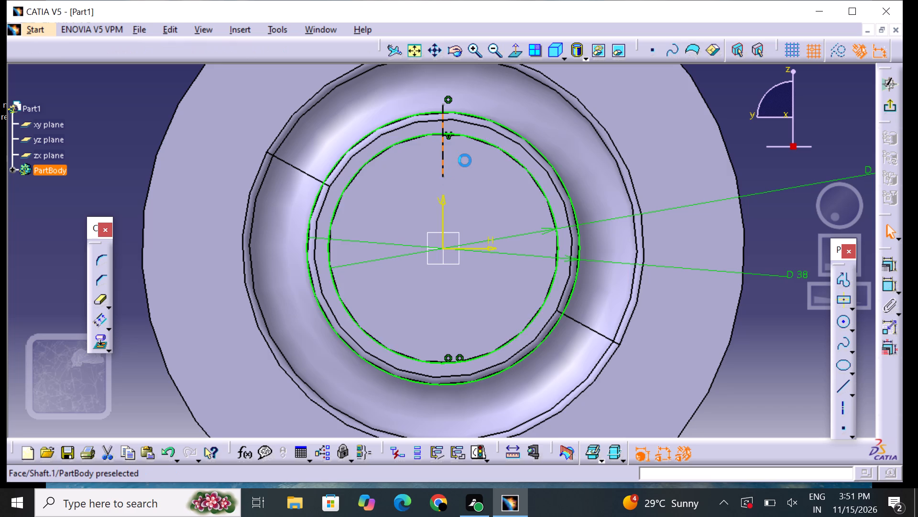
{"action": "left_click", "coordinate": [465, 160]}
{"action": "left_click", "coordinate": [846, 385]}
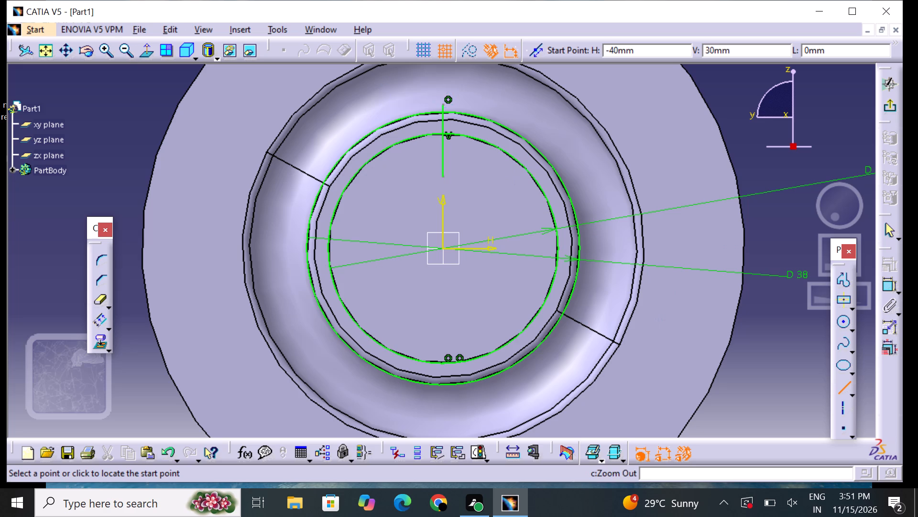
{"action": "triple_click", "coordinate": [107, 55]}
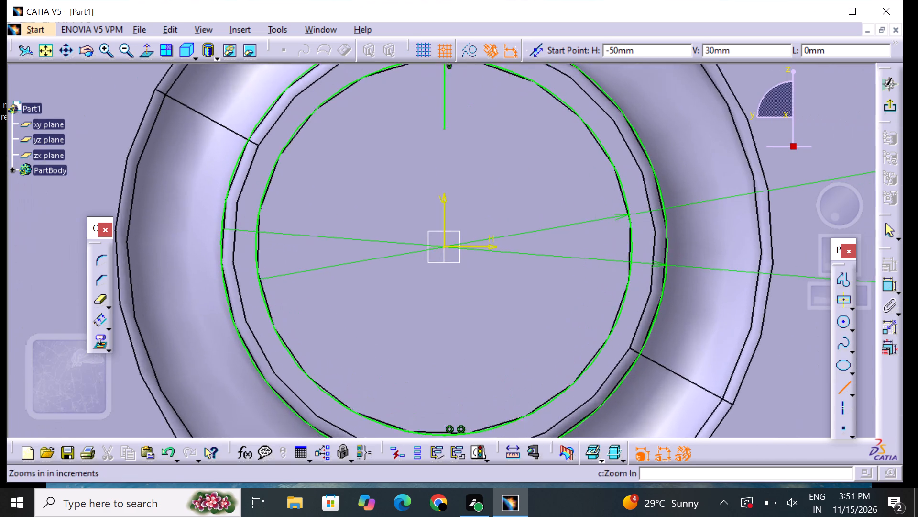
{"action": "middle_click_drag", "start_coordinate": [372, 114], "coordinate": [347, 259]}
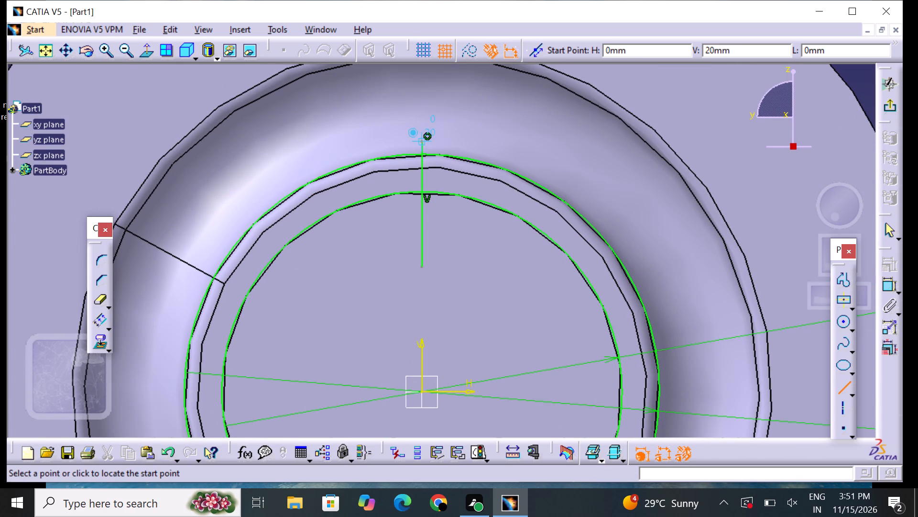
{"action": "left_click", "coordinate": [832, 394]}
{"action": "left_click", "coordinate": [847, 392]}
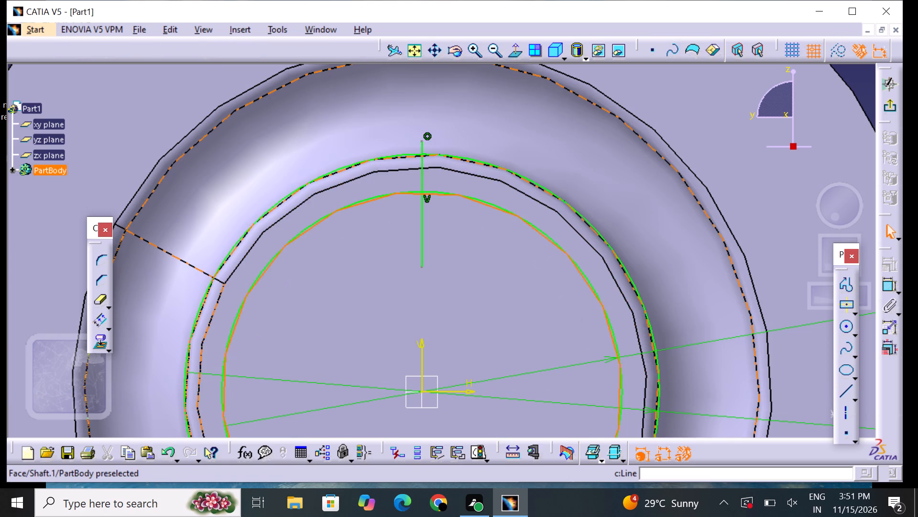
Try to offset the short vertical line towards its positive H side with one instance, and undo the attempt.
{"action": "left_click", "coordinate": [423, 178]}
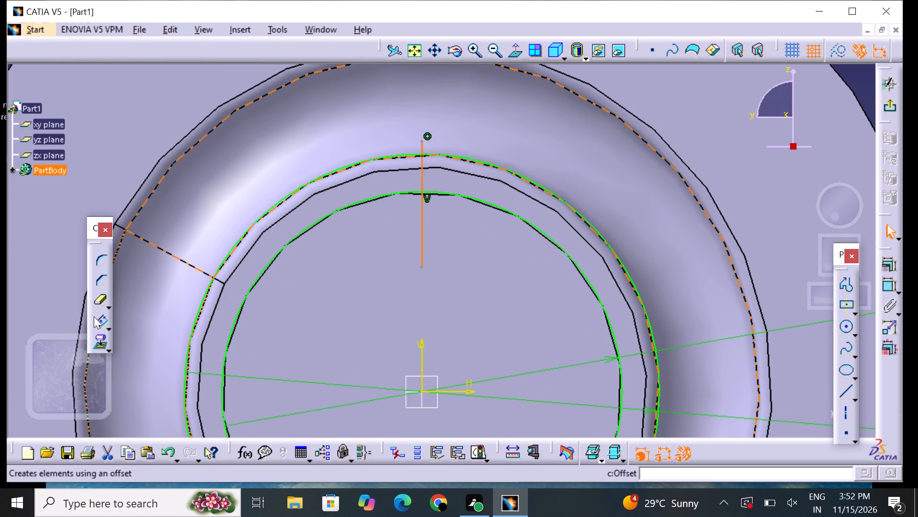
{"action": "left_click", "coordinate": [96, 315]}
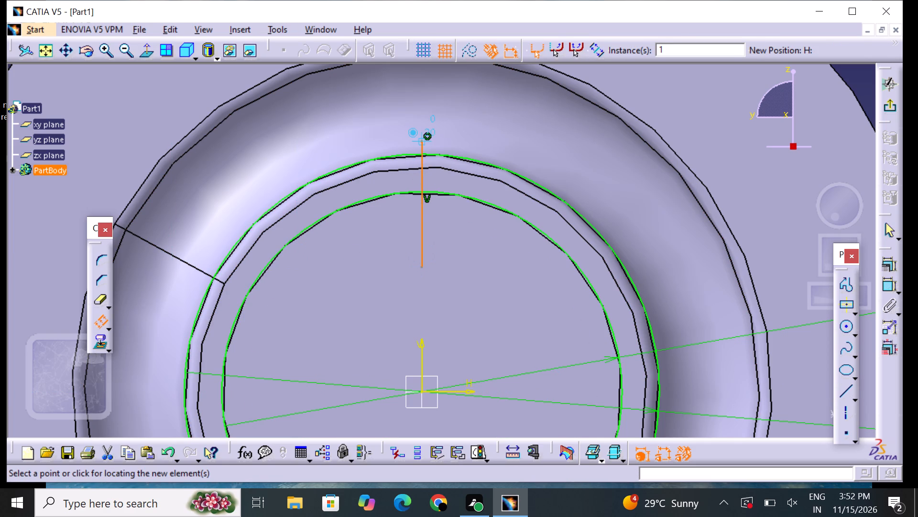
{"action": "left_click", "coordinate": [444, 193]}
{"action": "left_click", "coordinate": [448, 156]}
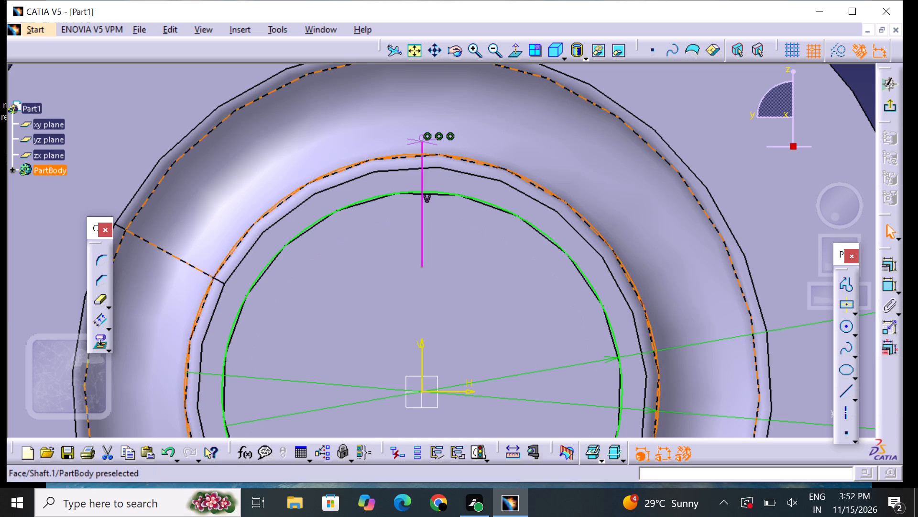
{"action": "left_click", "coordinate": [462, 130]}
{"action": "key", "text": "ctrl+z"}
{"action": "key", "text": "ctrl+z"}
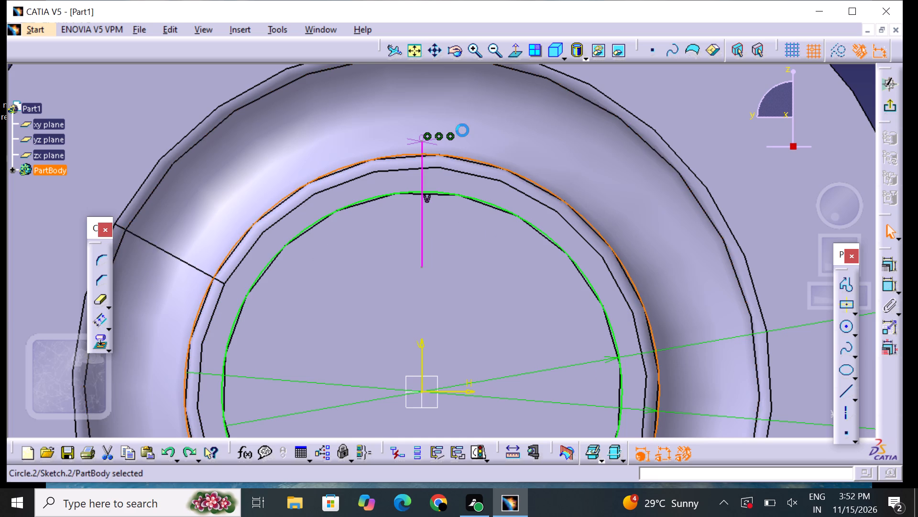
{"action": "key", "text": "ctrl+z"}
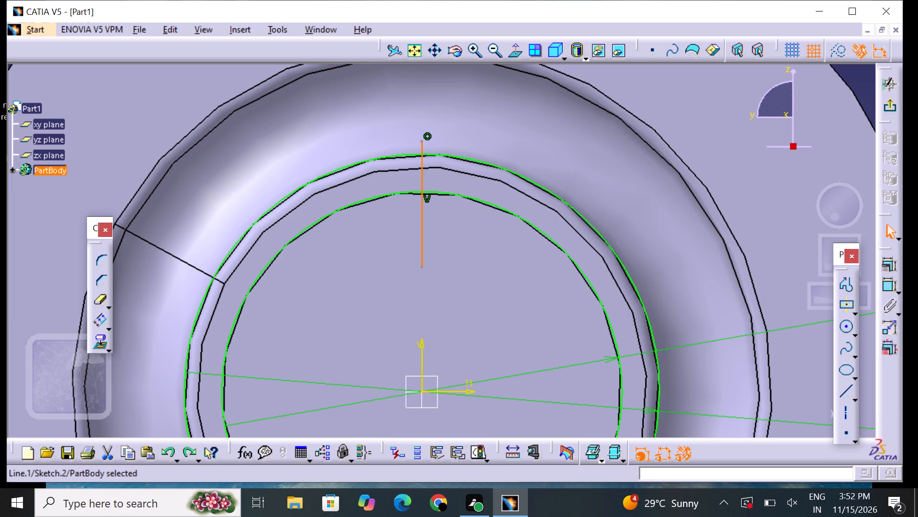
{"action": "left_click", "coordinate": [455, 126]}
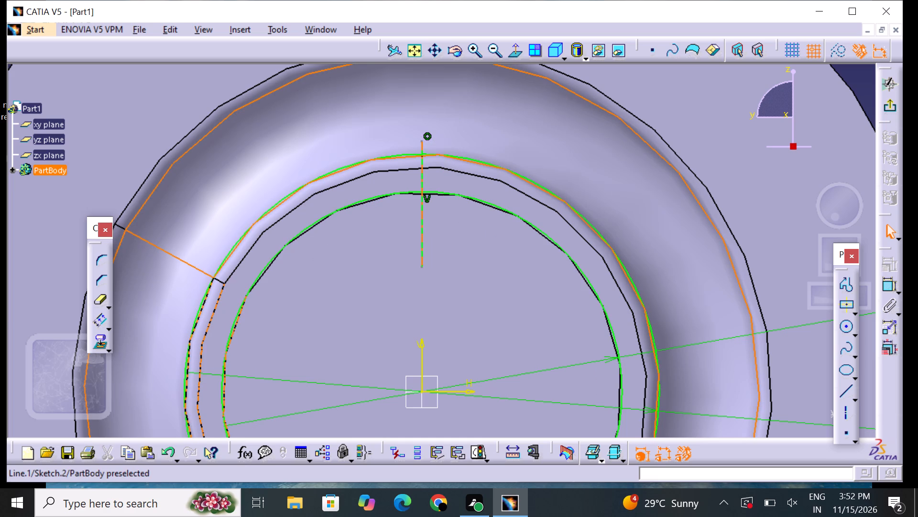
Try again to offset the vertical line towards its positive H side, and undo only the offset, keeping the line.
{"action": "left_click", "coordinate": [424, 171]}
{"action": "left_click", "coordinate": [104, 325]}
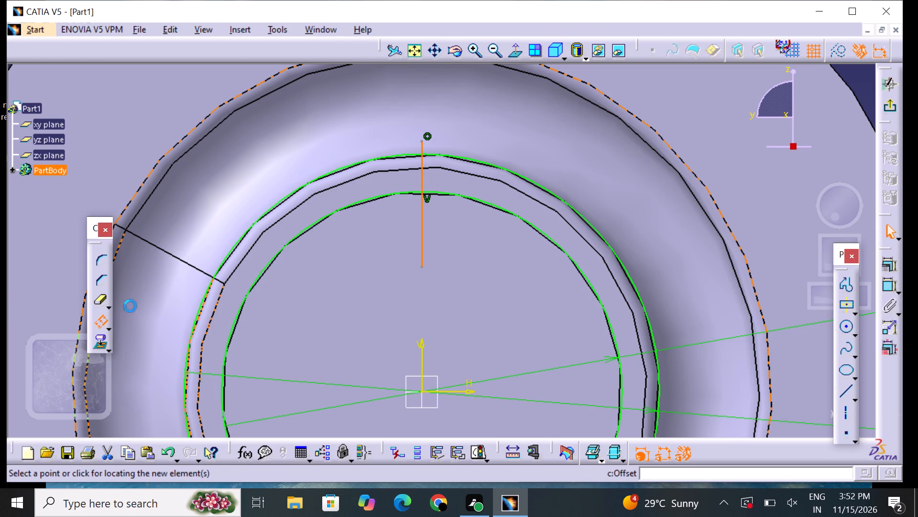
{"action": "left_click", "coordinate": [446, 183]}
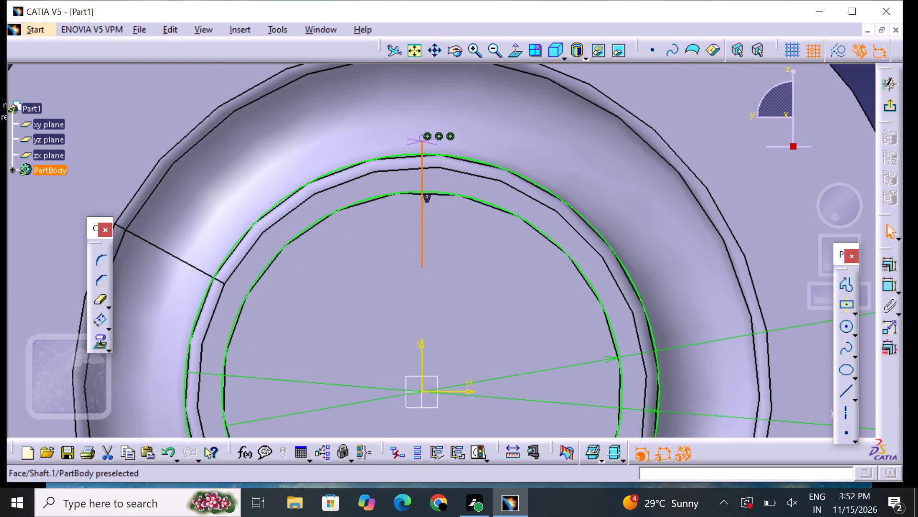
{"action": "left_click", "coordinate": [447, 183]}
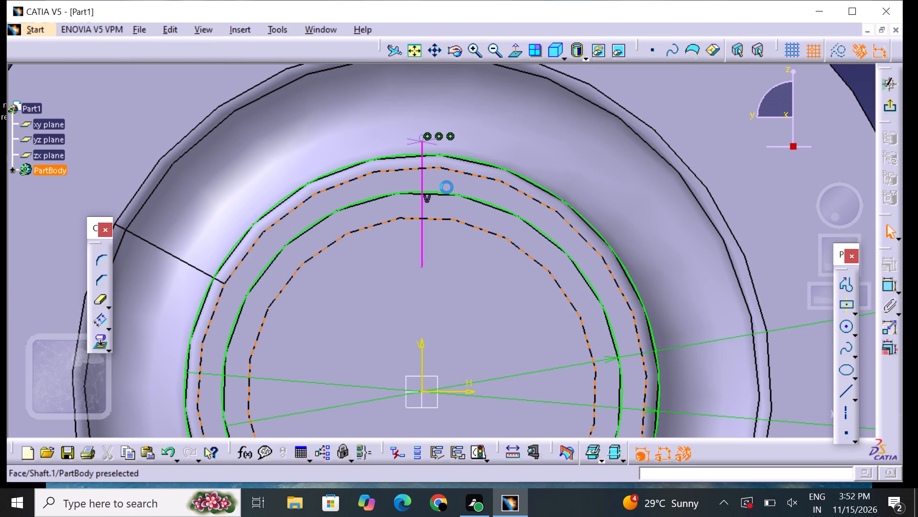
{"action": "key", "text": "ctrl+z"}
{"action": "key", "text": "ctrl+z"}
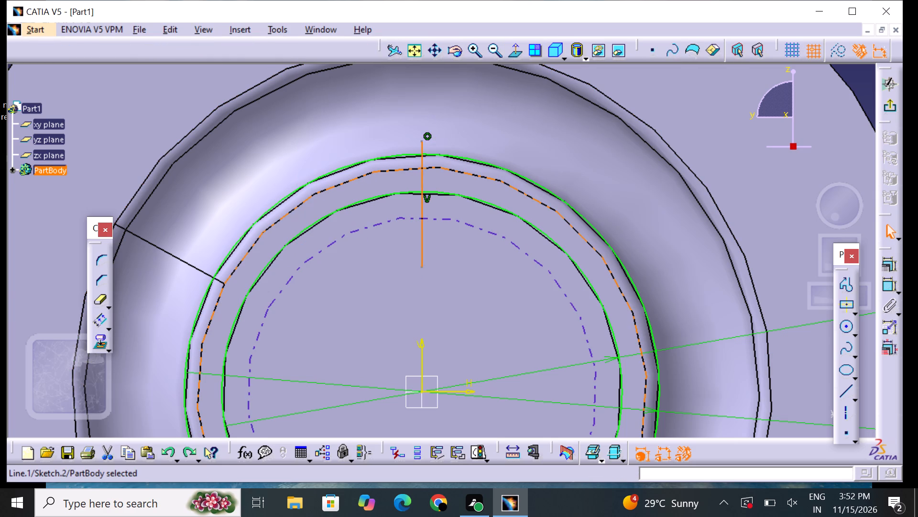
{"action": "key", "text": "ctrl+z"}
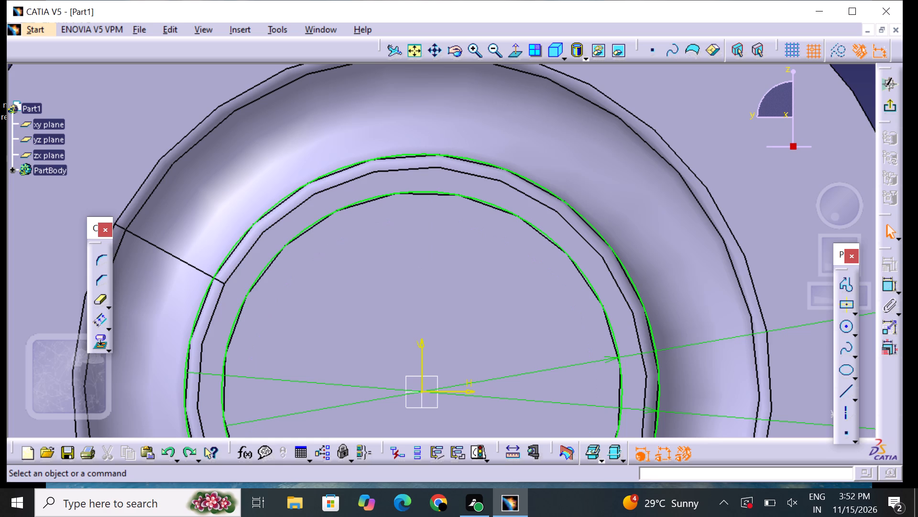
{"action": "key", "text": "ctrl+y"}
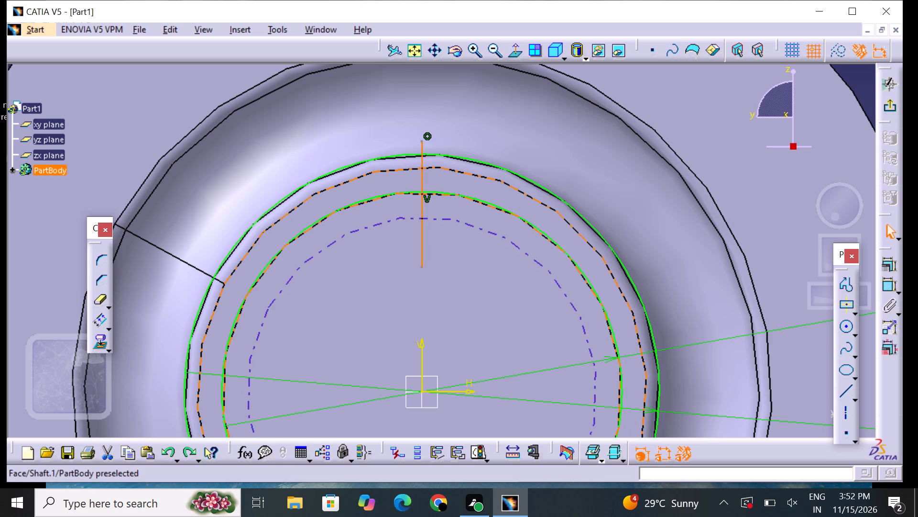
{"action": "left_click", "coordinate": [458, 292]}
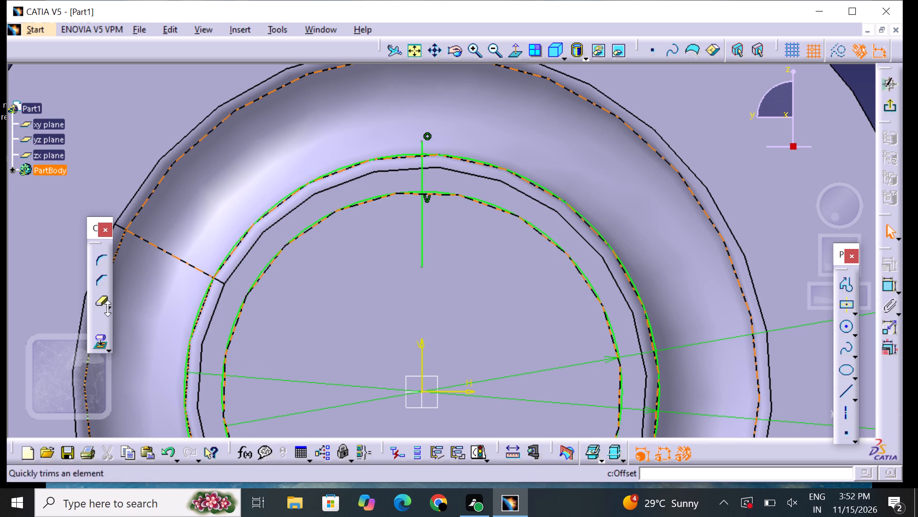
Apply the Offset transformation to the short vertical line with one instance, placing the copy towards its positive H side.
{"action": "left_click", "coordinate": [425, 228]}
{"action": "left_click", "coordinate": [423, 209]}
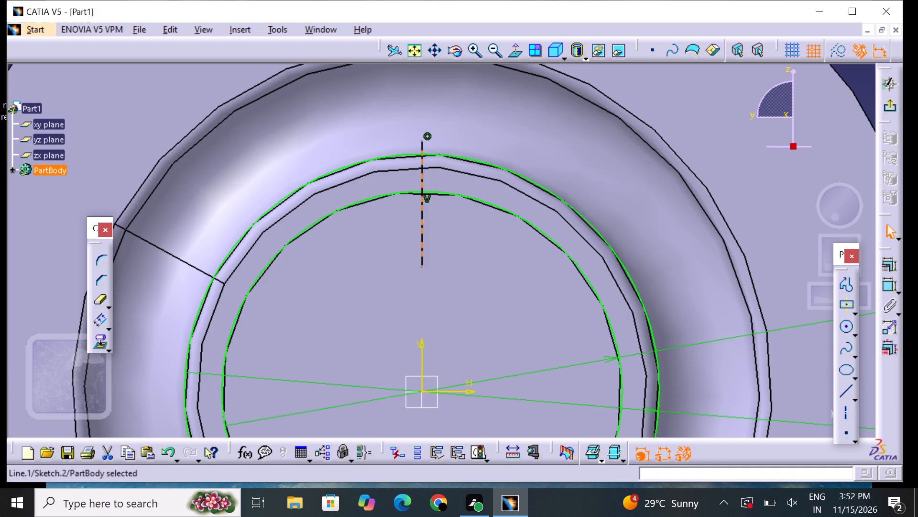
{"action": "right_click", "coordinate": [242, 31]}
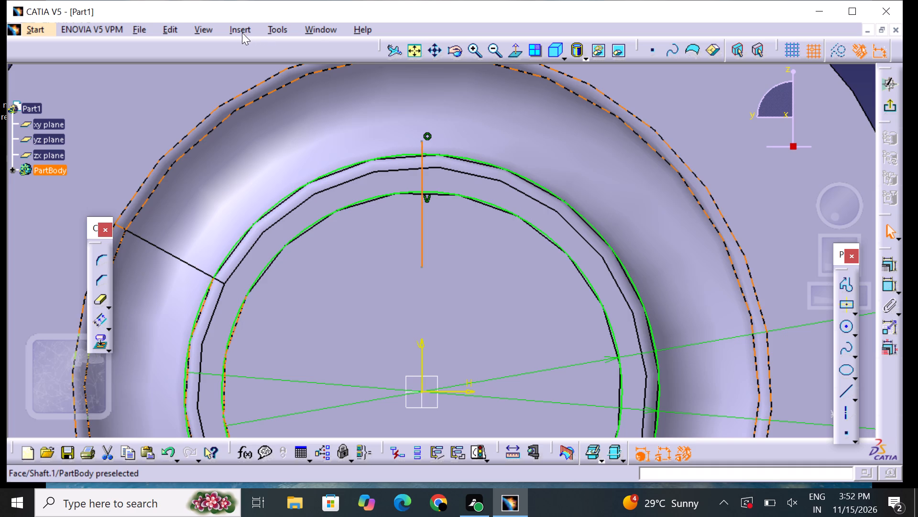
{"action": "left_click", "coordinate": [242, 33]}
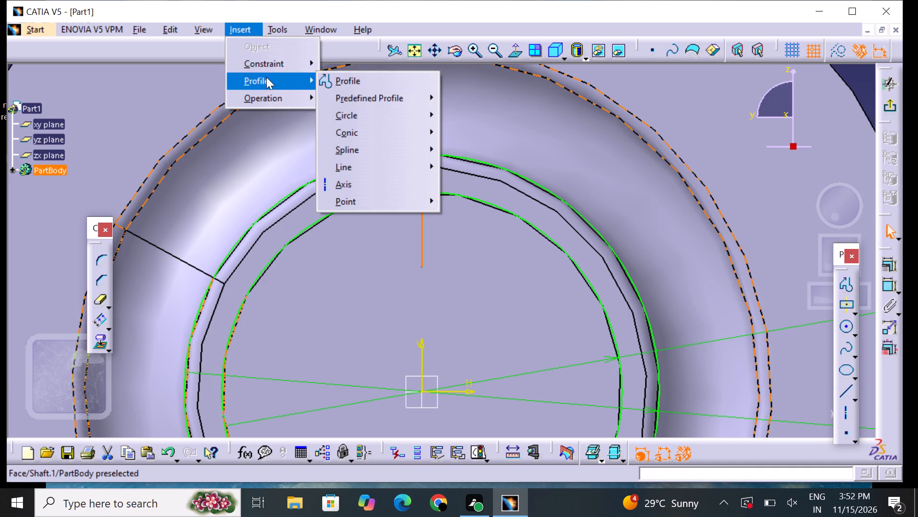
{"action": "left_click", "coordinate": [274, 93]}
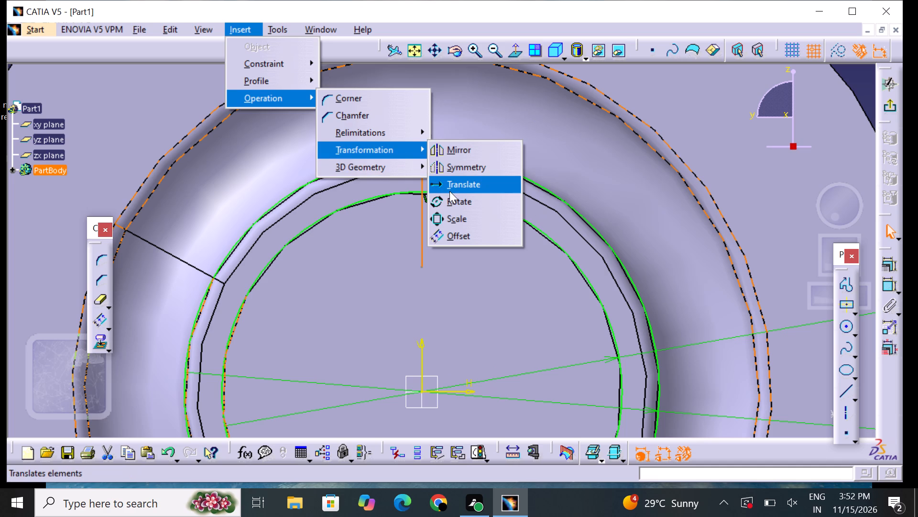
{"action": "left_click", "coordinate": [463, 234]}
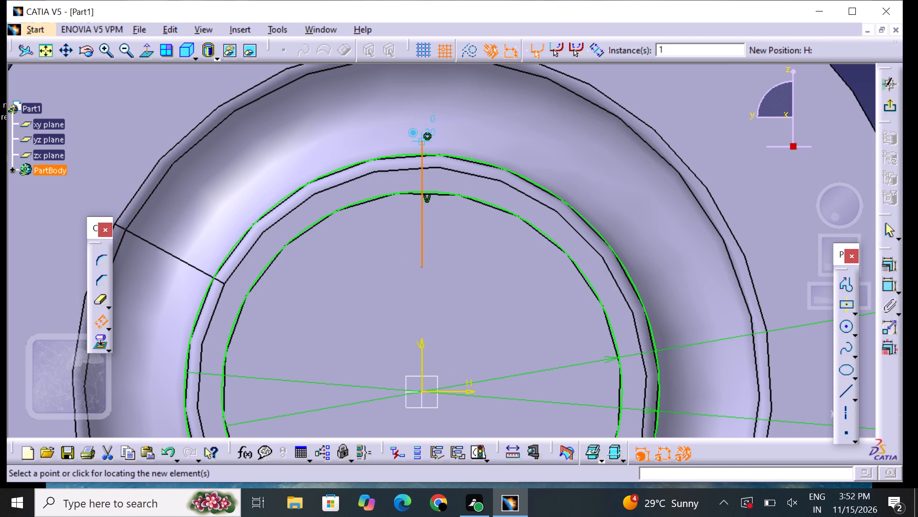
{"action": "left_click", "coordinate": [456, 176]}
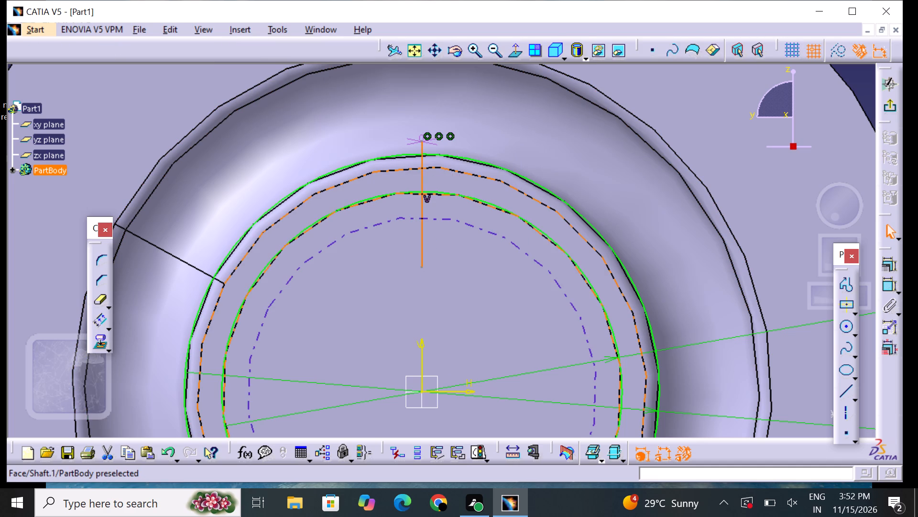
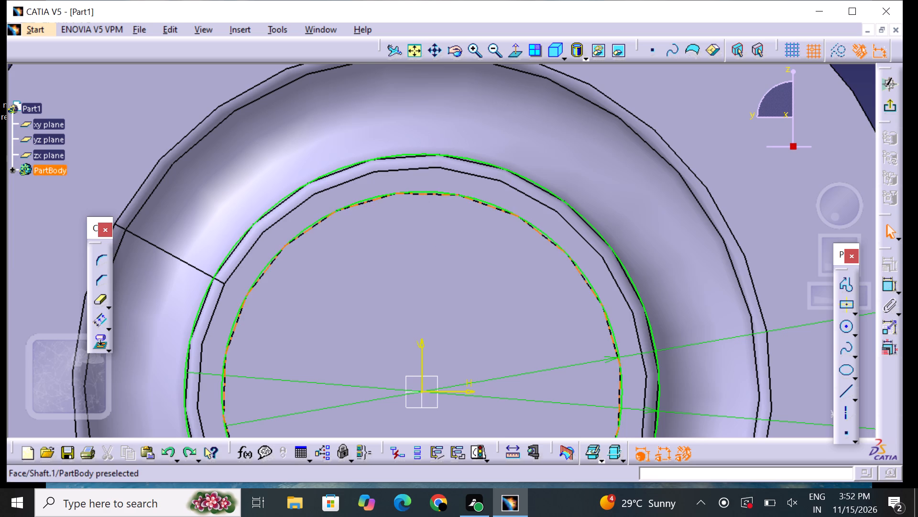
Sketch a closed 10 mm square with the Profile tool, from H 0, V 20 mm, crossing the tops of both circles.
{"action": "left_click", "coordinate": [847, 283]}
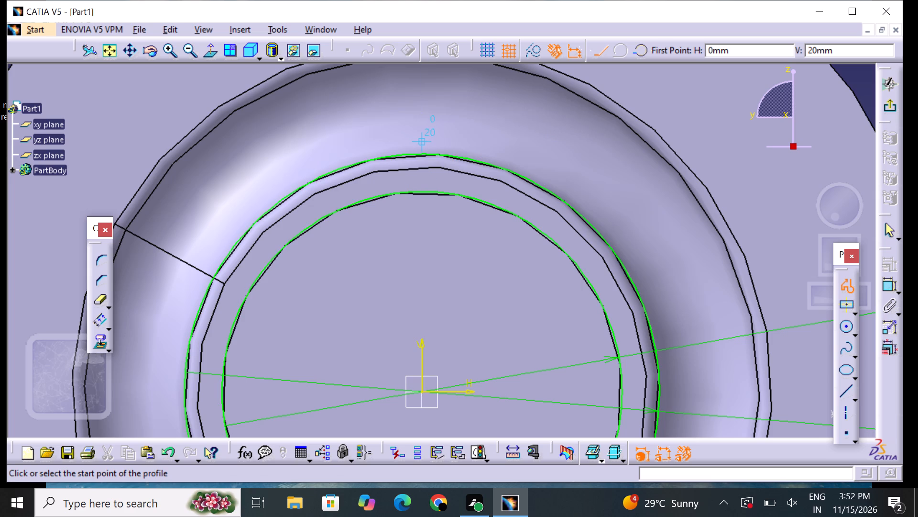
{"action": "left_click", "coordinate": [416, 164]}
{"action": "left_click", "coordinate": [425, 211]}
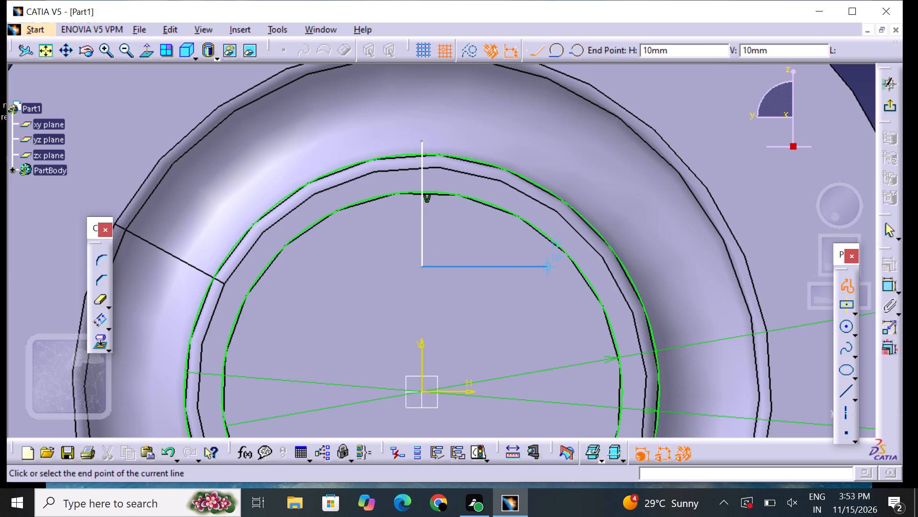
{"action": "left_click", "coordinate": [488, 268]}
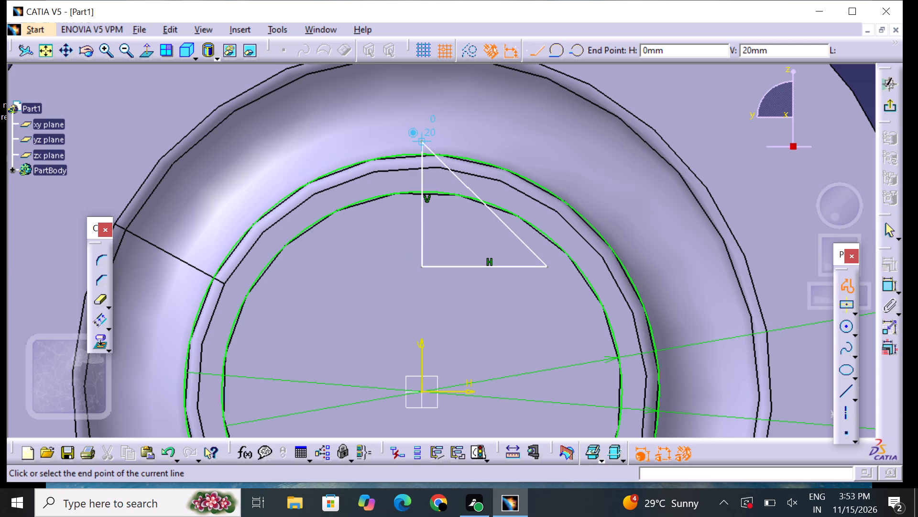
{"action": "left_click", "coordinate": [500, 146]}
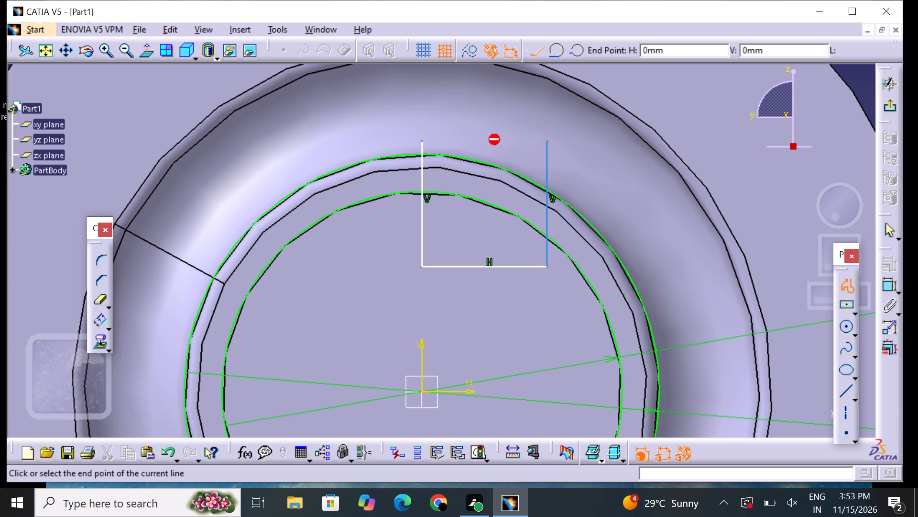
{"action": "left_click", "coordinate": [432, 148]}
{"action": "left_click_drag", "start_coordinate": [521, 348], "coordinate": [517, 341]}
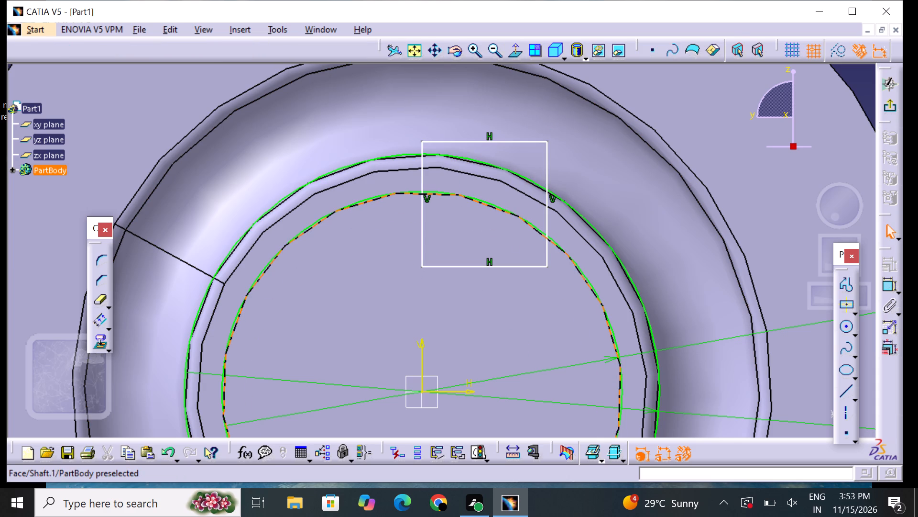
Move the square towards the negative H side so that it straddles the V axis across both circles.
{"action": "left_click_drag", "start_coordinate": [487, 264], "coordinate": [470, 201]}
{"action": "left_click_drag", "start_coordinate": [436, 139], "coordinate": [445, 233]}
{"action": "left_click", "coordinate": [501, 328]}
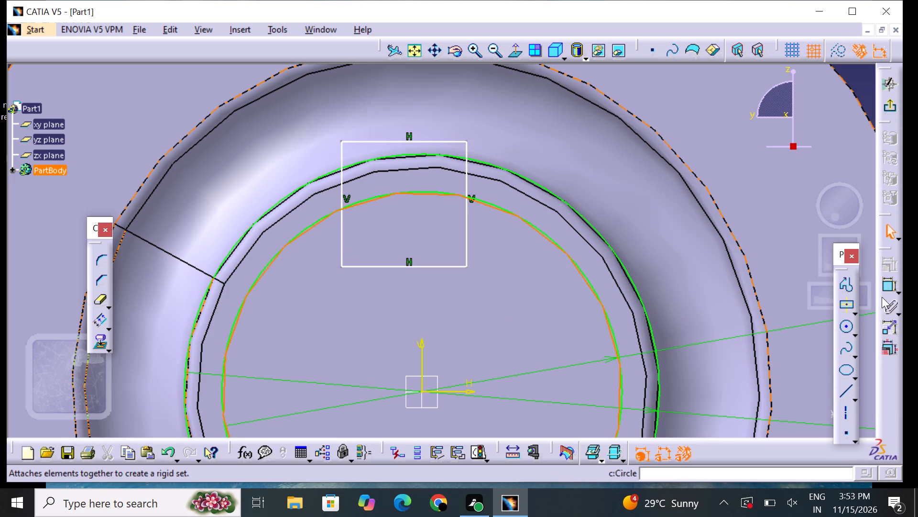
Add a dimensional constraint to the square, starting from its vertical edge on the negative H side.
{"action": "left_click", "coordinate": [886, 290]}
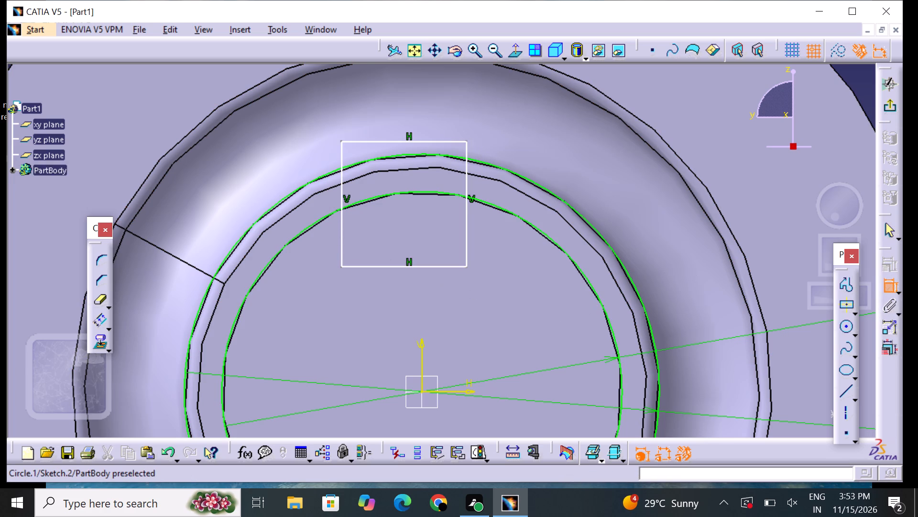
{"action": "left_click", "coordinate": [344, 229]}
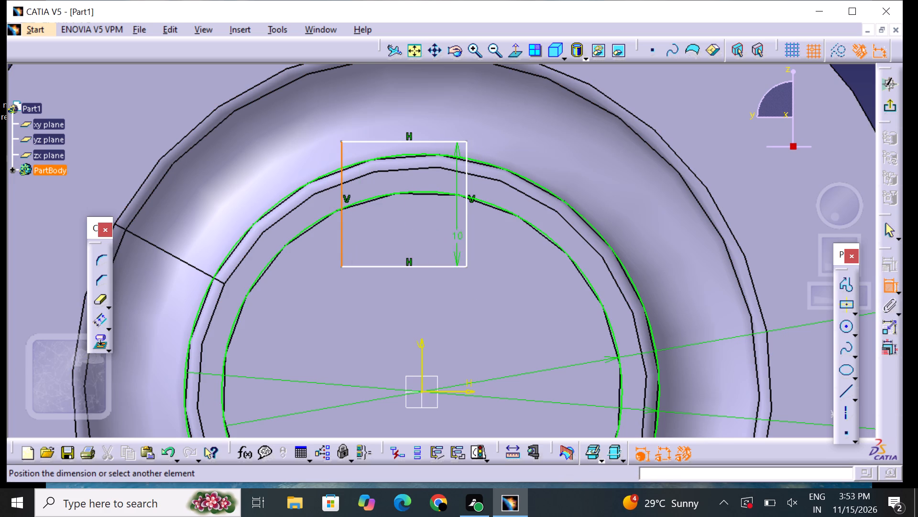
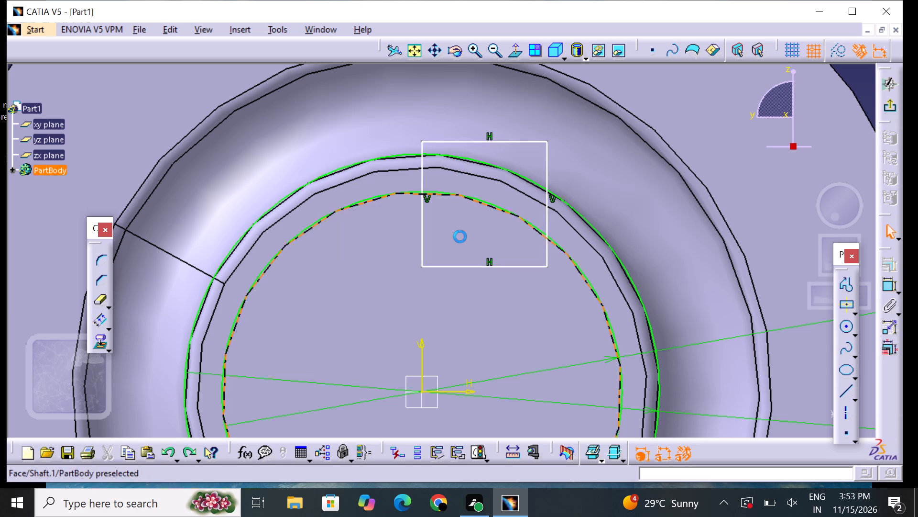
Undo the recent sketch edits back through the whole end-face sketch with its two circles and square.
{"action": "key", "text": "ctrl+z"}
{"action": "left_click", "coordinate": [460, 236]}
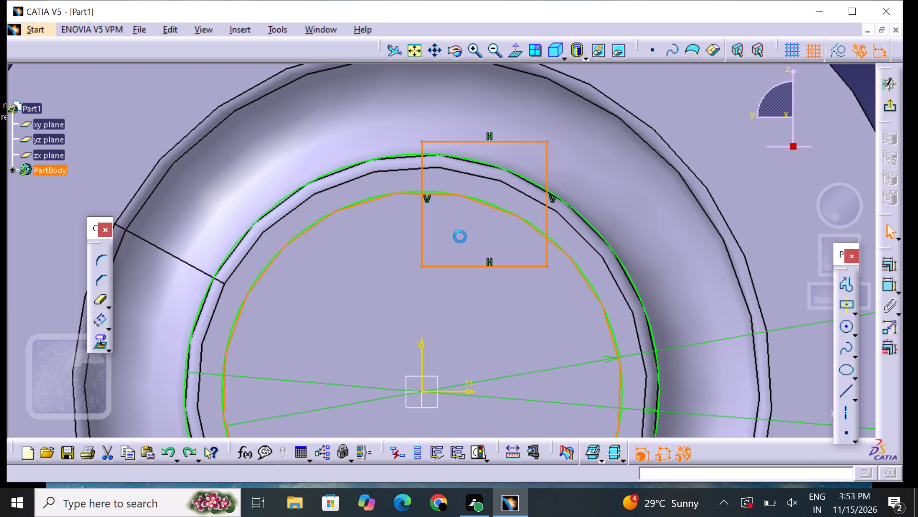
{"action": "key", "text": "ctrl+z"}
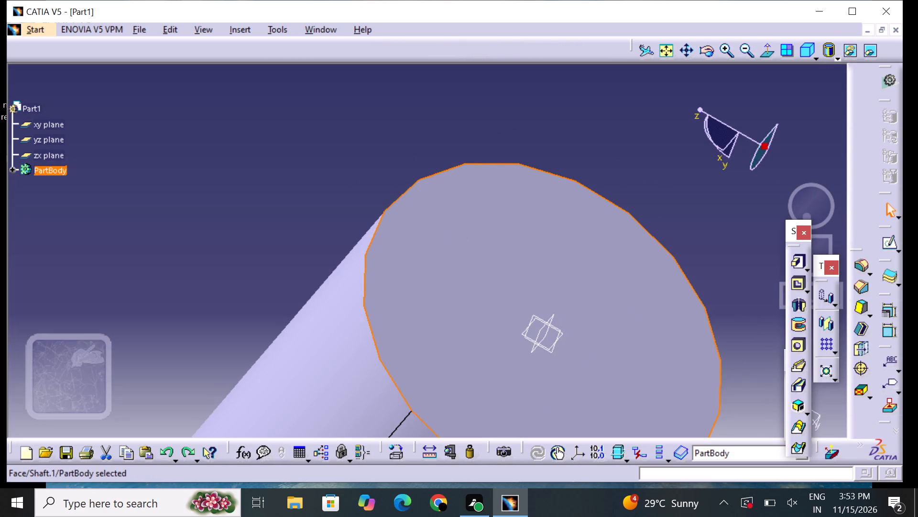
Start a new sketch on the shaft's flat circular end face.
{"action": "left_click", "coordinate": [651, 319]}
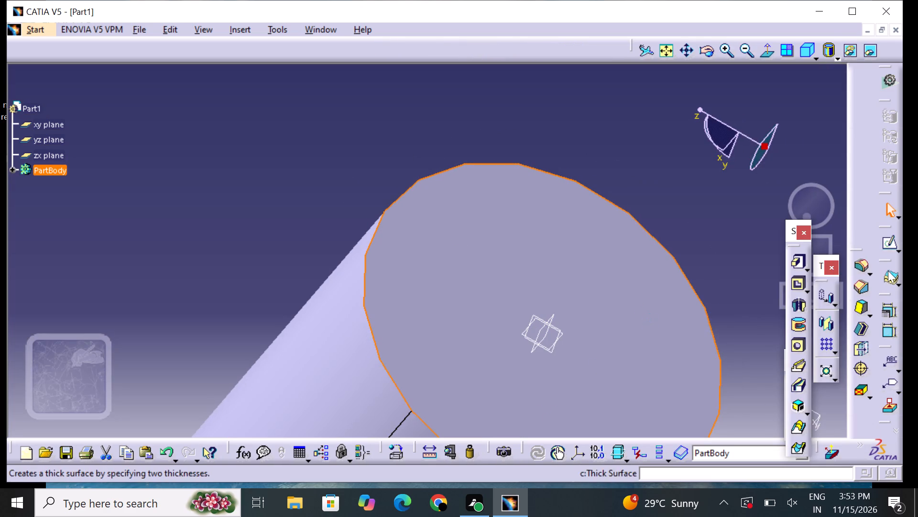
{"action": "left_click", "coordinate": [885, 238]}
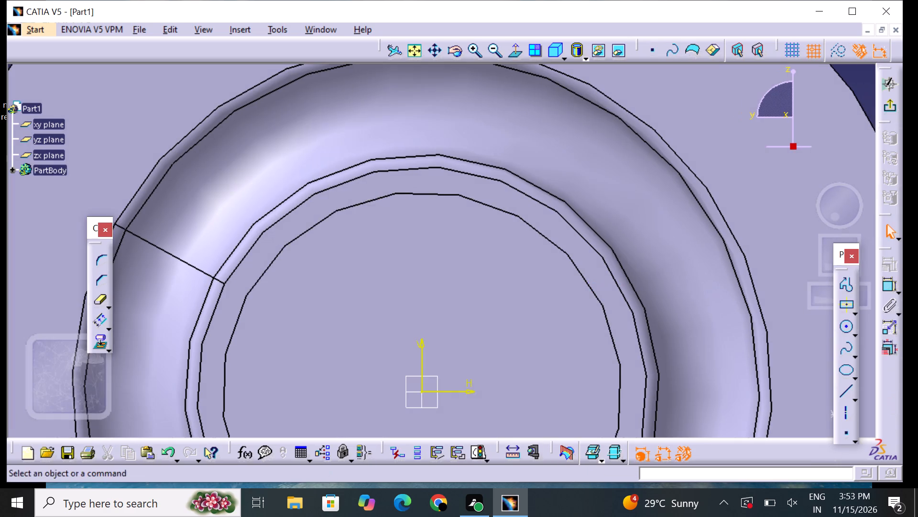
{"action": "middle_click_drag", "start_coordinate": [580, 313], "coordinate": [579, 271]}
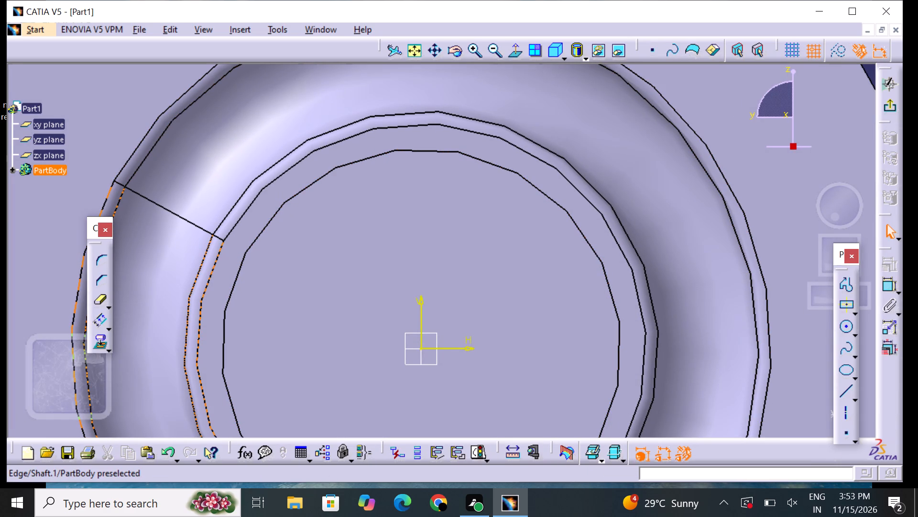
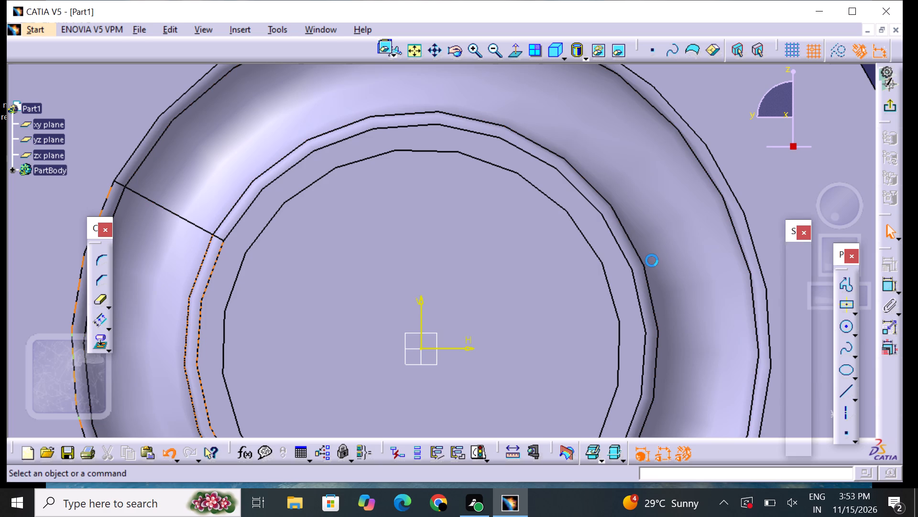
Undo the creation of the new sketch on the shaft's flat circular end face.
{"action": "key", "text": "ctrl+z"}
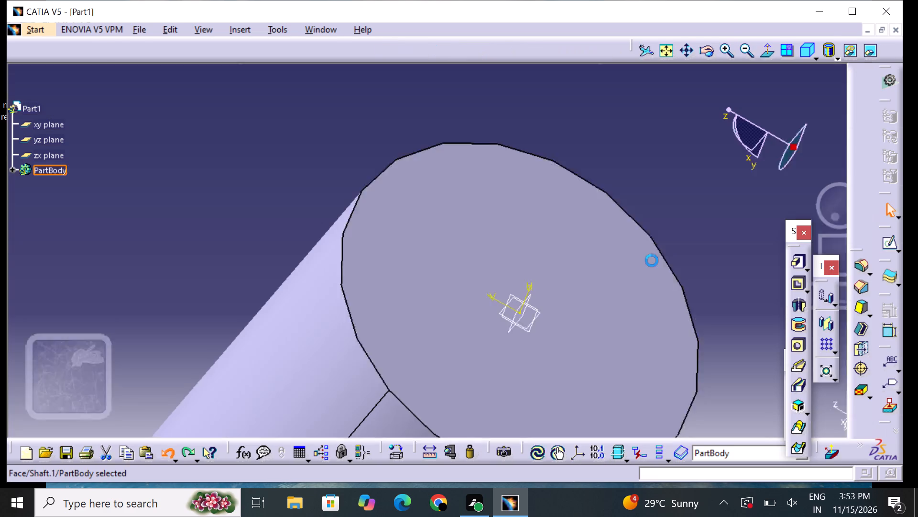
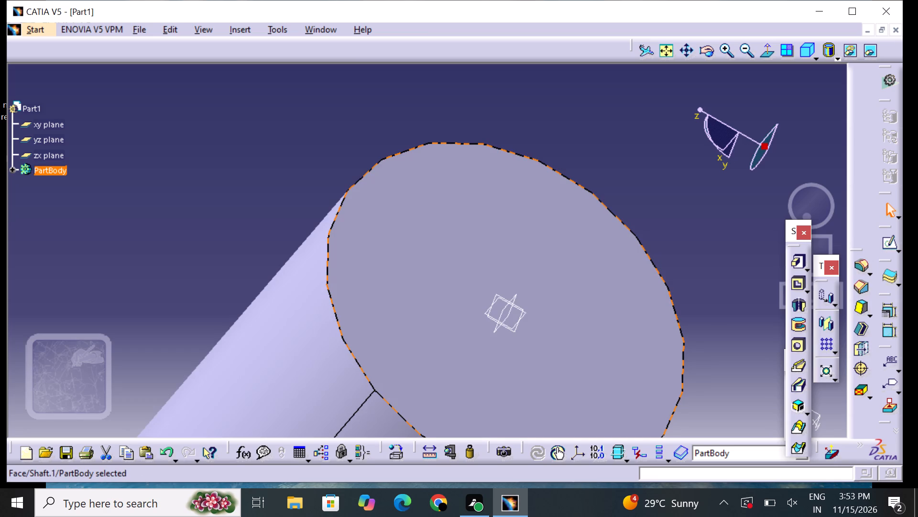
Start a sketch on the shaft's flat circular end face and draw a circle centred on the origin, inside the face's edge.
{"action": "left_click", "coordinate": [571, 315]}
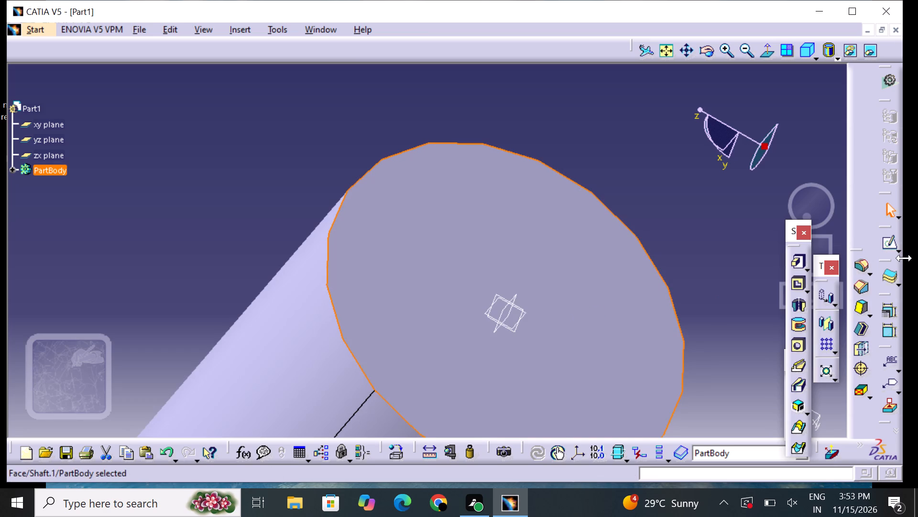
{"action": "left_click", "coordinate": [890, 247]}
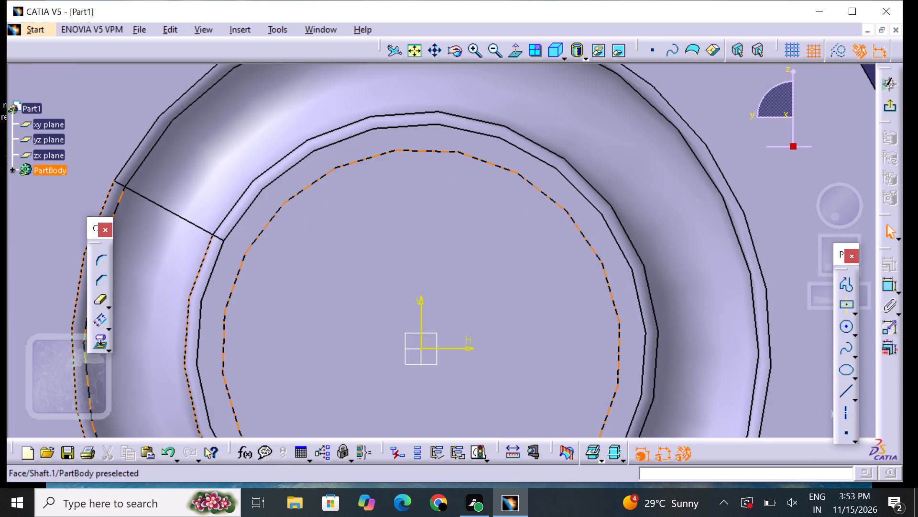
{"action": "middle_click_drag", "start_coordinate": [513, 288], "coordinate": [574, 218]}
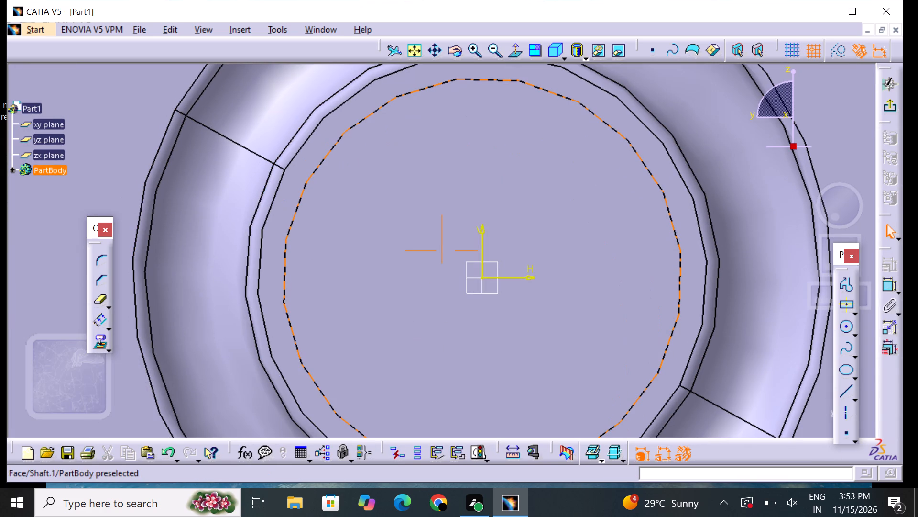
{"action": "left_click", "coordinate": [840, 329]}
{"action": "left_click", "coordinate": [482, 278]}
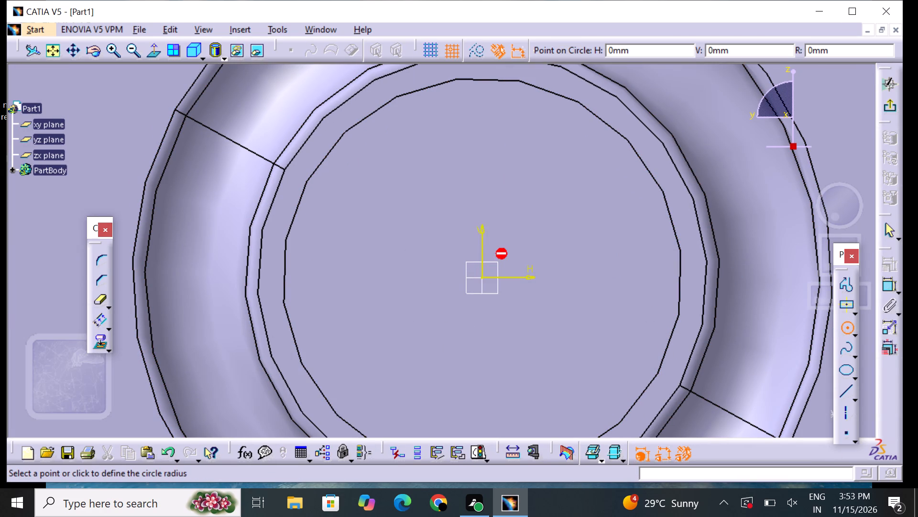
{"action": "left_click", "coordinate": [565, 230]}
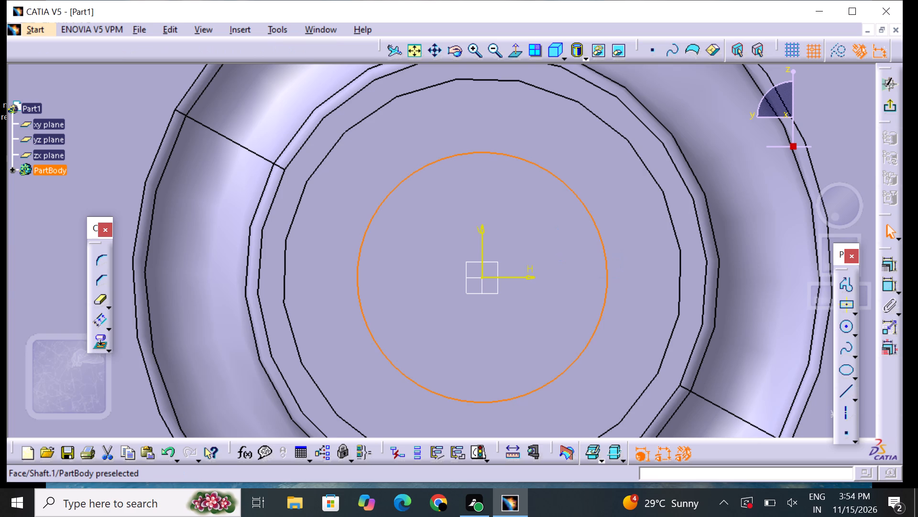
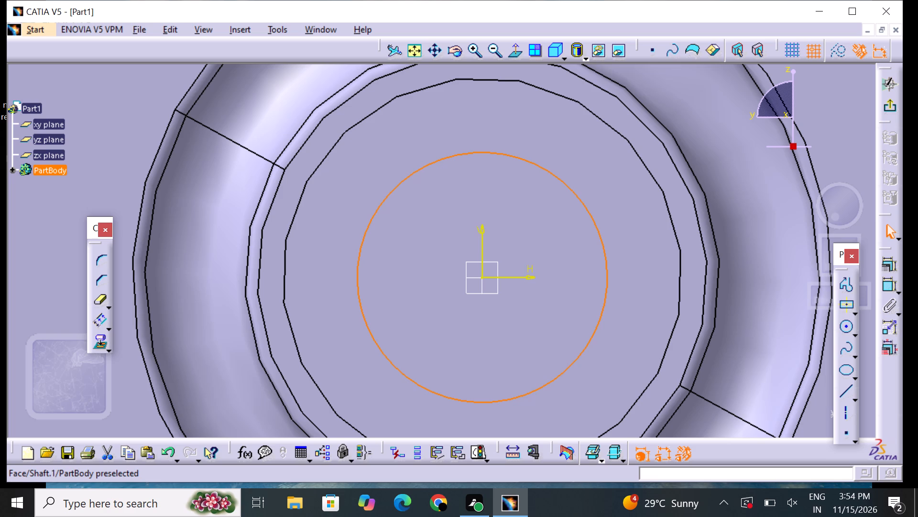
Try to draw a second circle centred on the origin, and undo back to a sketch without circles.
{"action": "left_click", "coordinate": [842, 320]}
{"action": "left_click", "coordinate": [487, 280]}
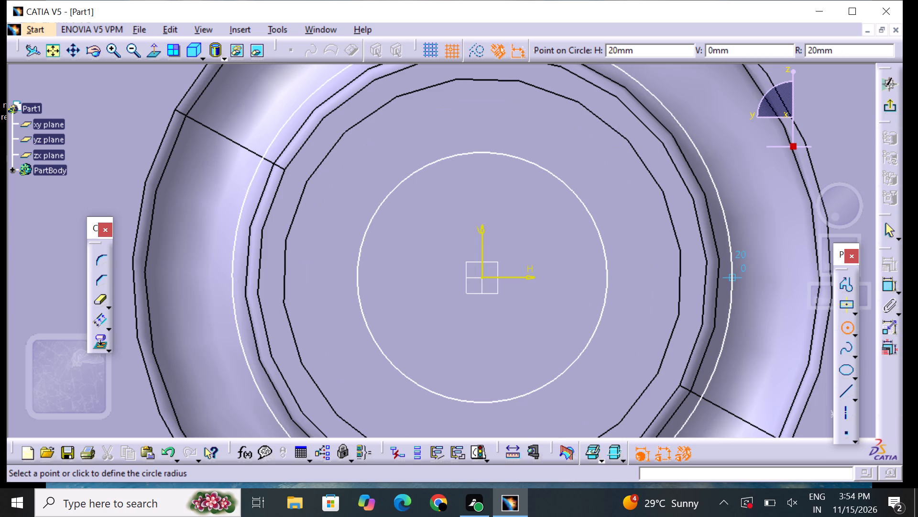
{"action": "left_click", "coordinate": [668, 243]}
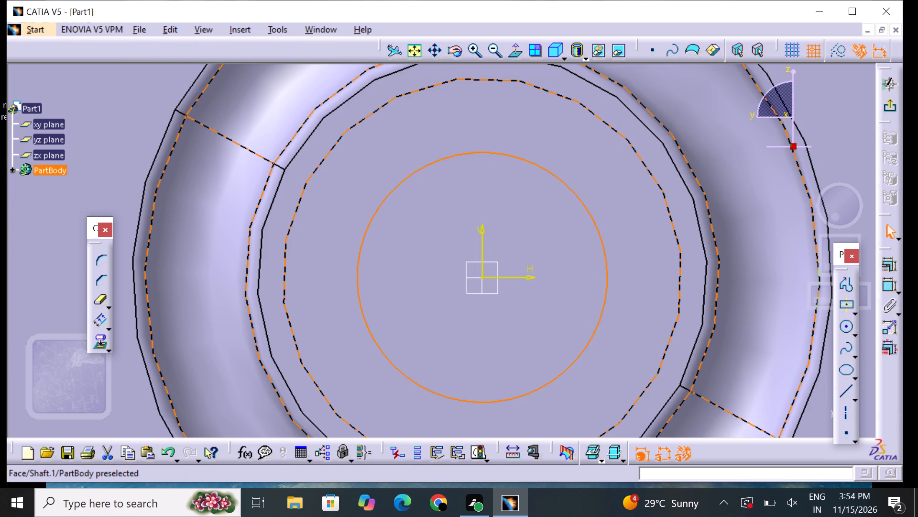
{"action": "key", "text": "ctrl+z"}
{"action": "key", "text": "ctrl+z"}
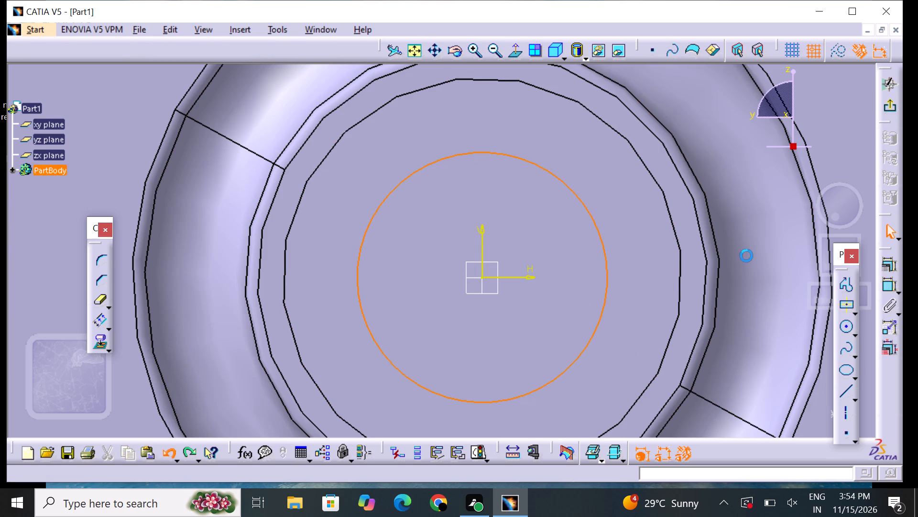
Draw two concentric circles centred on the sketch origin, about 20 mm and about 28 mm in diameter.
{"action": "left_click", "coordinate": [835, 321]}
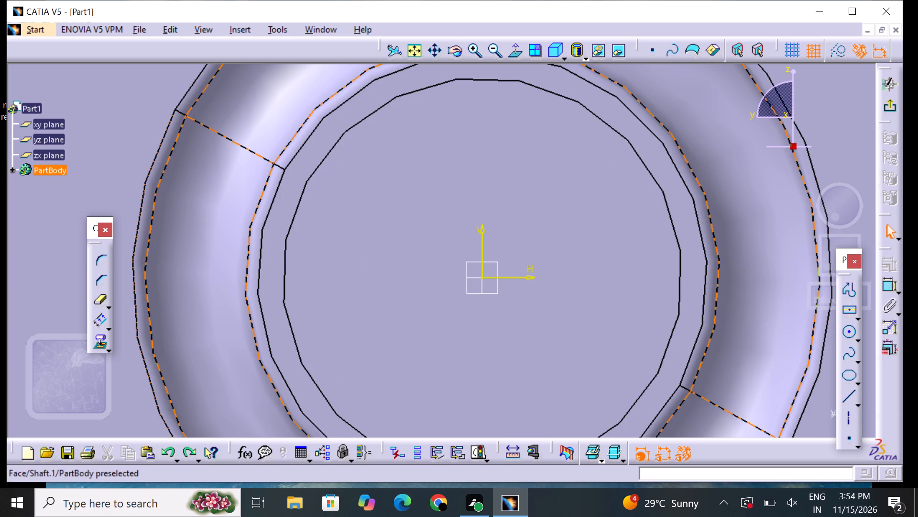
{"action": "left_click", "coordinate": [854, 339]}
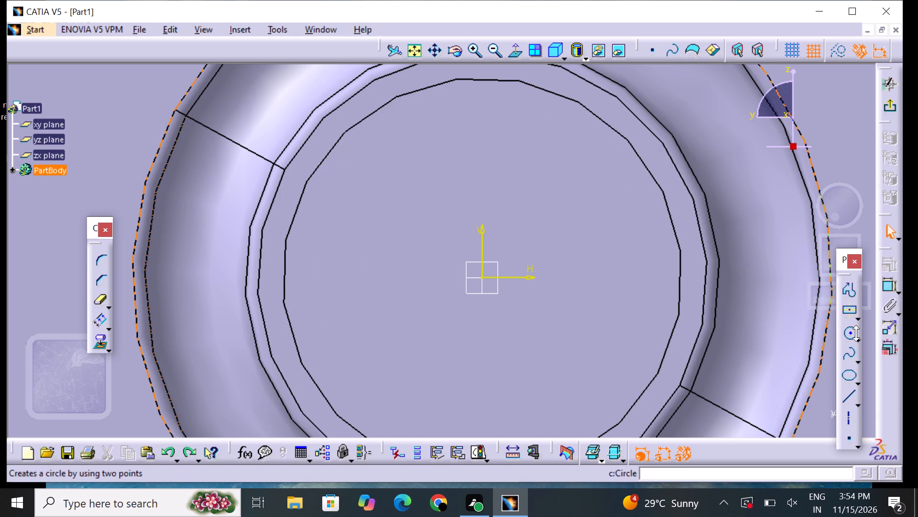
{"action": "left_click", "coordinate": [848, 333]}
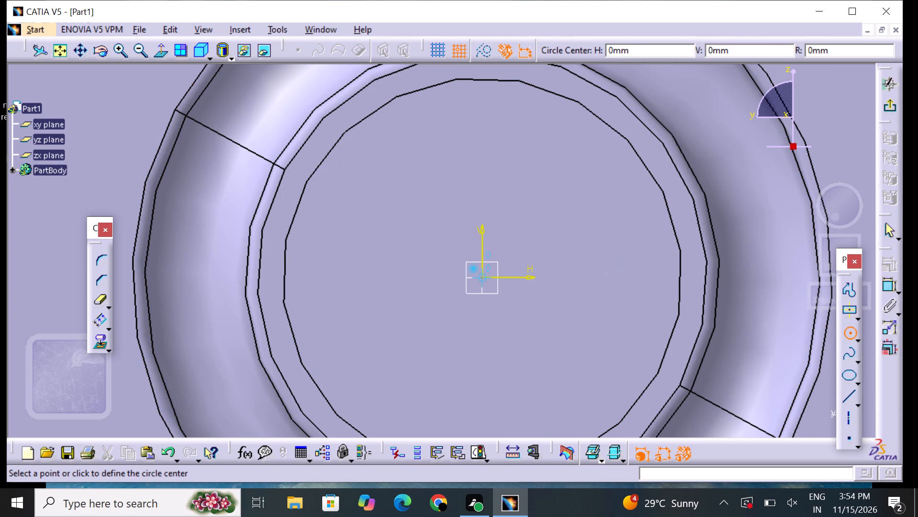
{"action": "left_click", "coordinate": [485, 275]}
{"action": "left_click", "coordinate": [560, 220]}
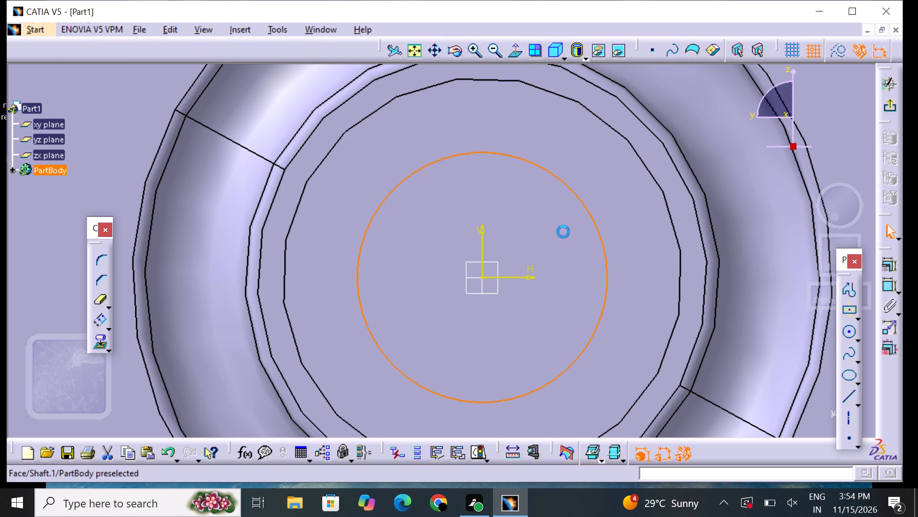
{"action": "left_click", "coordinate": [589, 265]}
{"action": "left_click", "coordinate": [852, 334]}
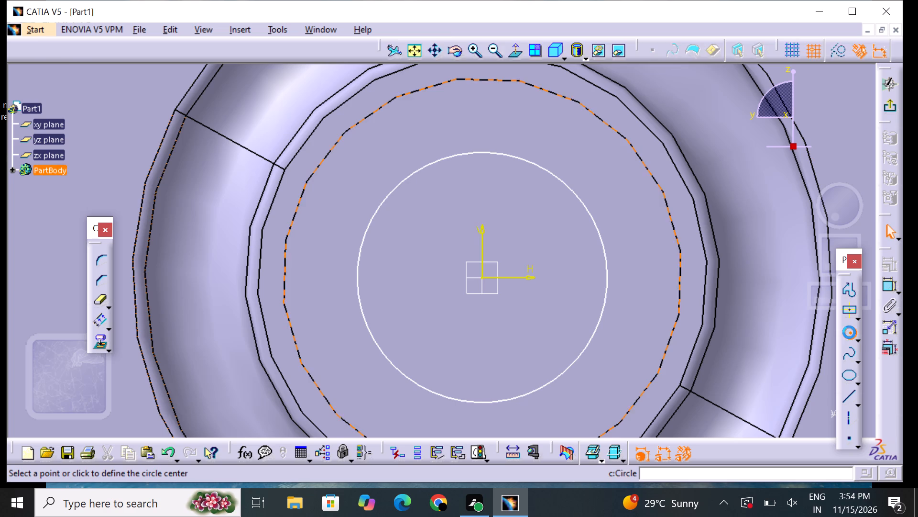
{"action": "left_click", "coordinate": [487, 277]}
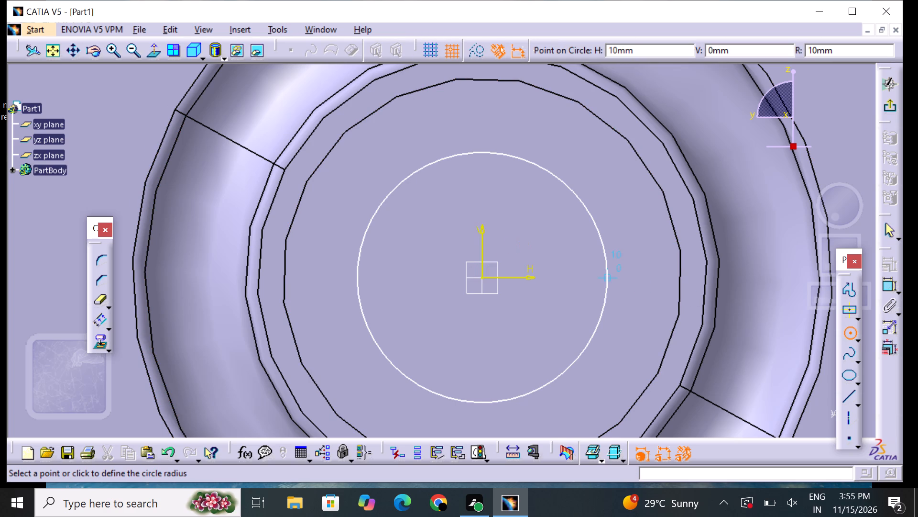
{"action": "left_click", "coordinate": [637, 213]}
{"action": "left_click", "coordinate": [636, 239]}
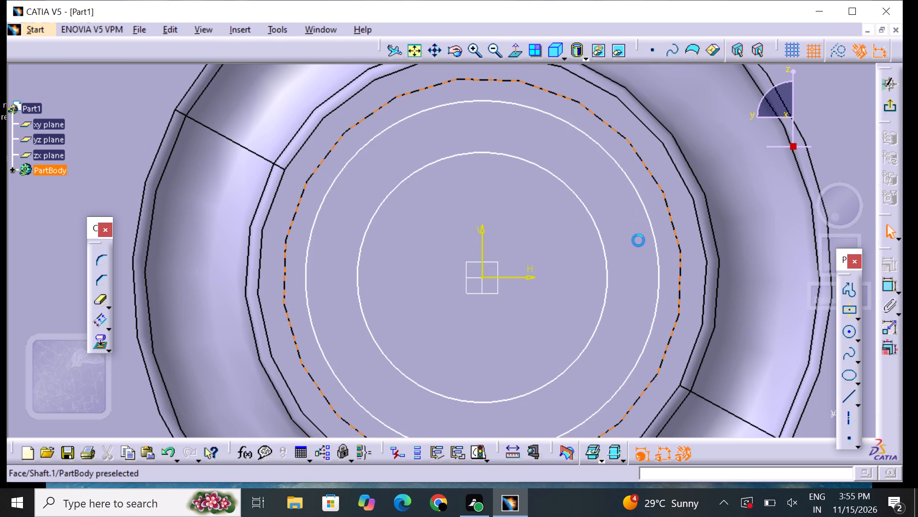
Dimension the outer sketch circle and set its diameter to 38 mm.
{"action": "left_click", "coordinate": [494, 57]}
{"action": "left_click", "coordinate": [494, 57]}
{"action": "left_click", "coordinate": [770, 278]}
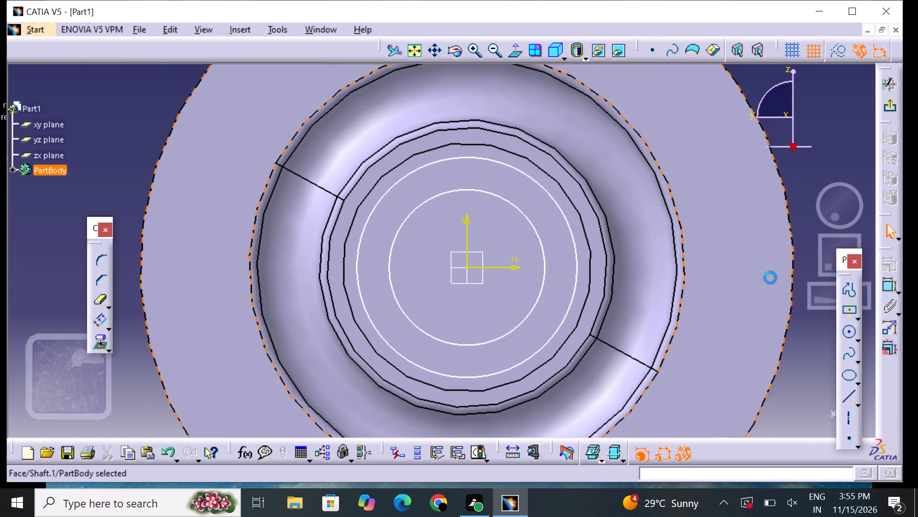
{"action": "left_click", "coordinate": [890, 288]}
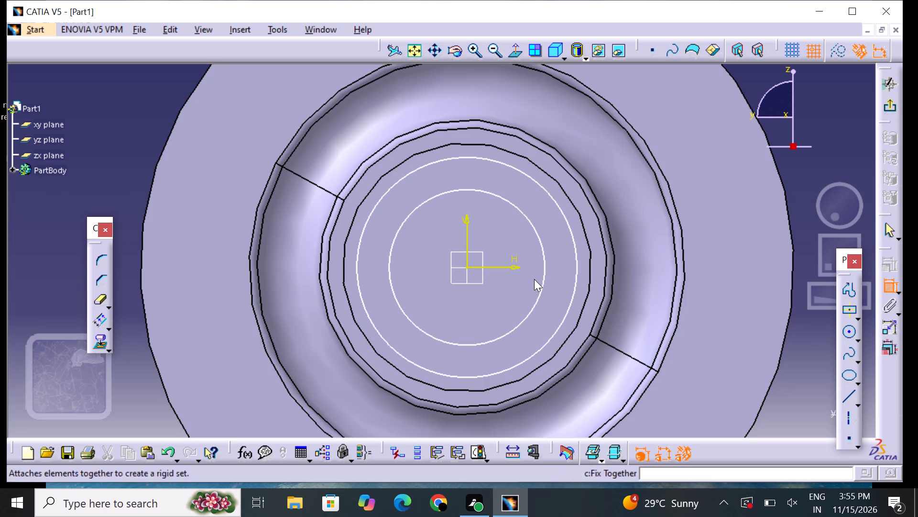
{"action": "left_click", "coordinate": [579, 276]}
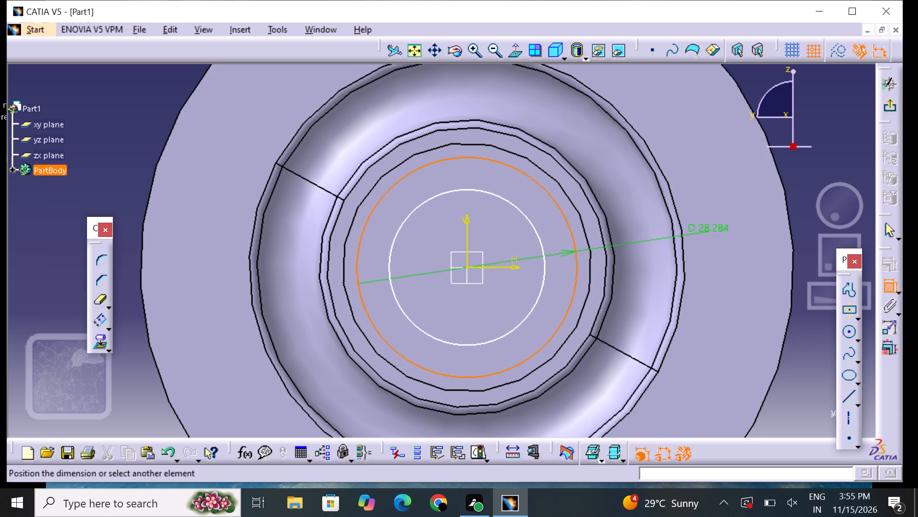
{"action": "left_click", "coordinate": [710, 229]}
{"action": "left_click", "coordinate": [712, 228]}
{"action": "left_click", "coordinate": [712, 227]}
{"action": "left_click", "coordinate": [712, 227]}
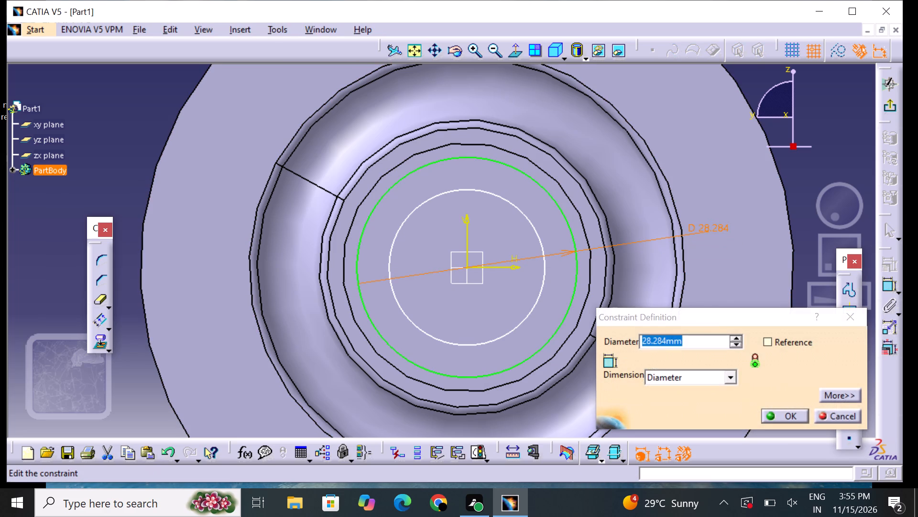
{"action": "left_click", "coordinate": [700, 346]}
{"action": "key", "text": "BackSpace"}
{"action": "key", "text": "BackSpace"}
{"action": "key", "text": "BackSpace"}
{"action": "key", "text": "BackSpace"}
{"action": "key", "text": "BackSpace"}
{"action": "key", "text": "BackSpace"}
{"action": "key", "text": "BackSpace"}
{"action": "key", "text": "BackSpace"}
{"action": "key", "text": "BackSpace"}
{"action": "key", "text": "BackSpace"}
{"action": "key", "text": "BackSpace"}
{"action": "key", "text": "BackSpace"}
{"action": "key", "text": "BackSpace"}
{"action": "key", "text": "BackSpace"}
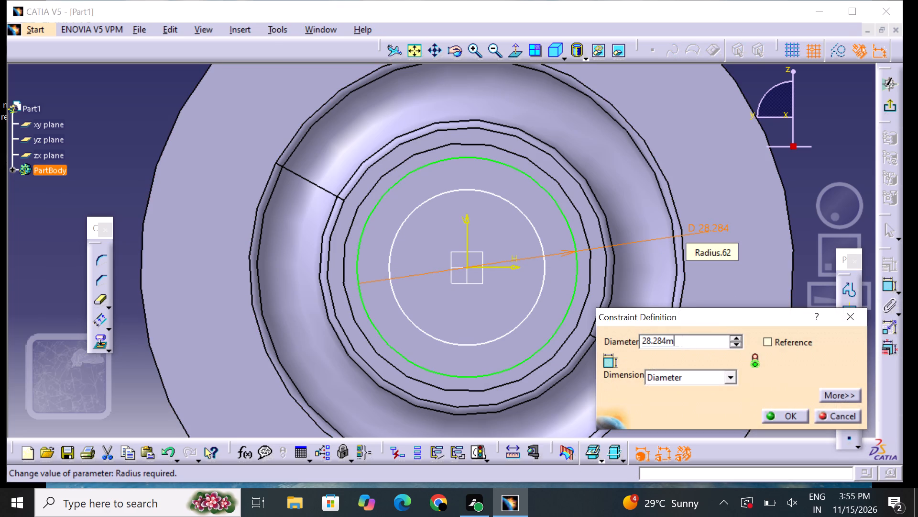
{"action": "type", "text": "38"}
{"action": "key", "text": "Return"}
{"action": "left_click", "coordinate": [689, 342]}
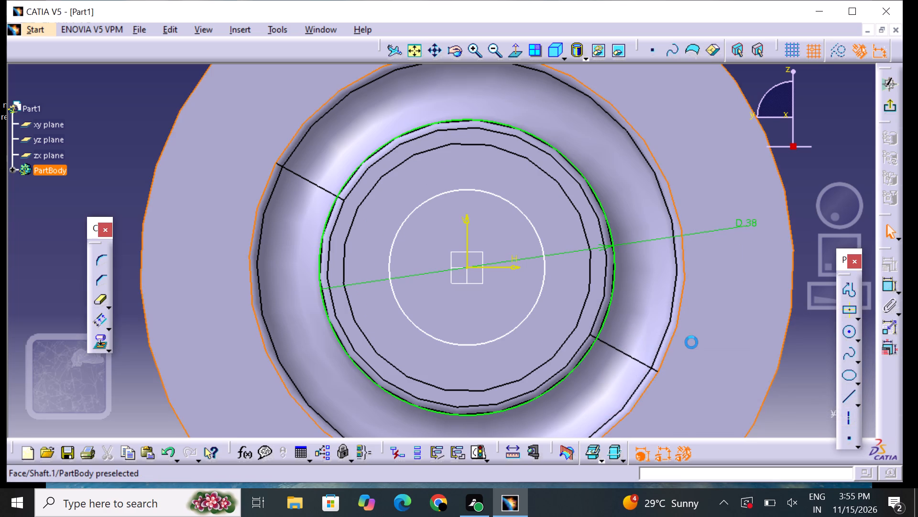
Dimension the inner sketch circle and set its diameter to 32 mm.
{"action": "left_click", "coordinate": [886, 283]}
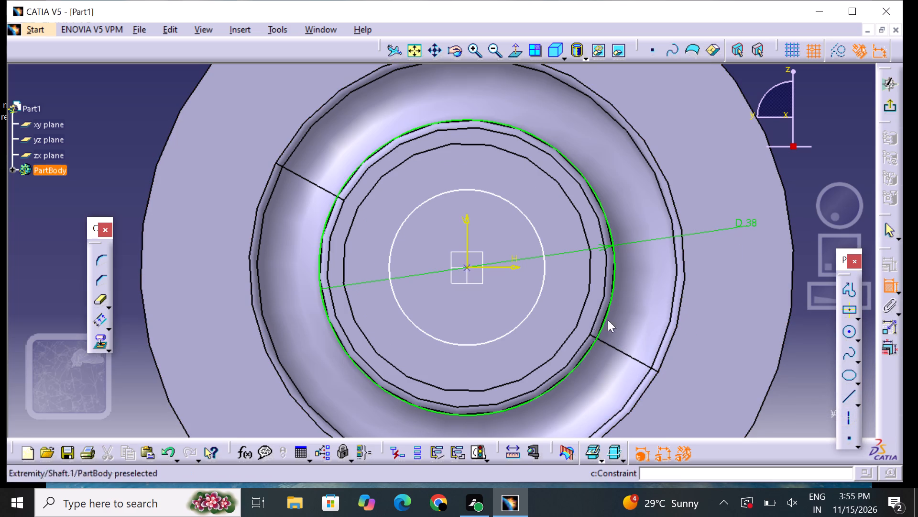
{"action": "left_click", "coordinate": [541, 286]}
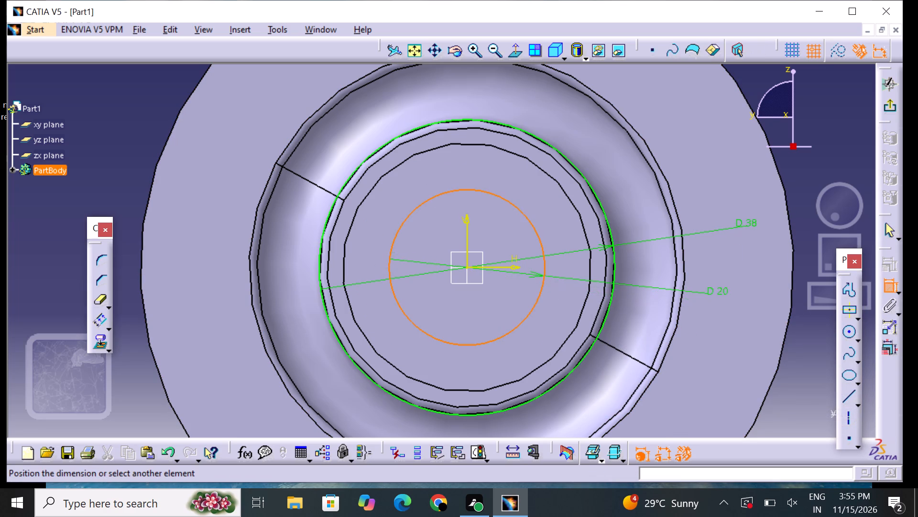
{"action": "left_click", "coordinate": [735, 290]}
{"action": "double_click", "coordinate": [736, 290]}
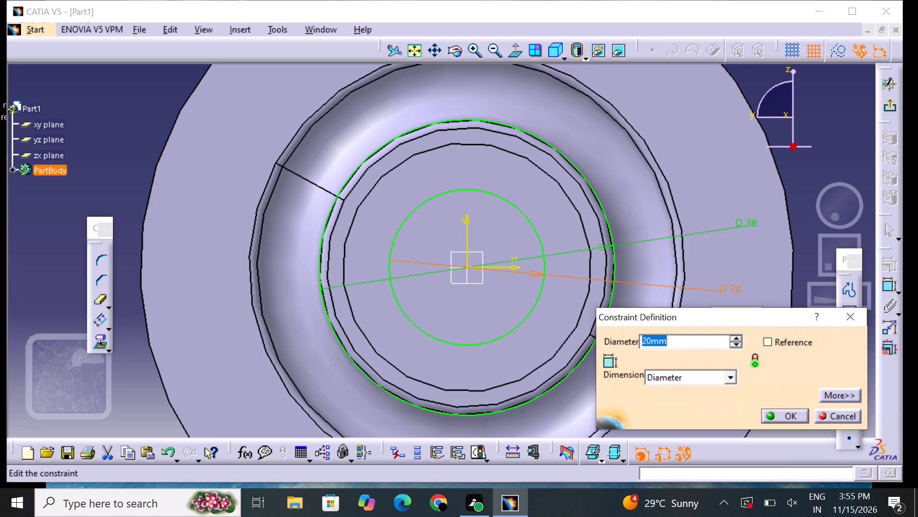
{"action": "key", "text": "BackSpace"}
{"action": "type", "text": "332"}
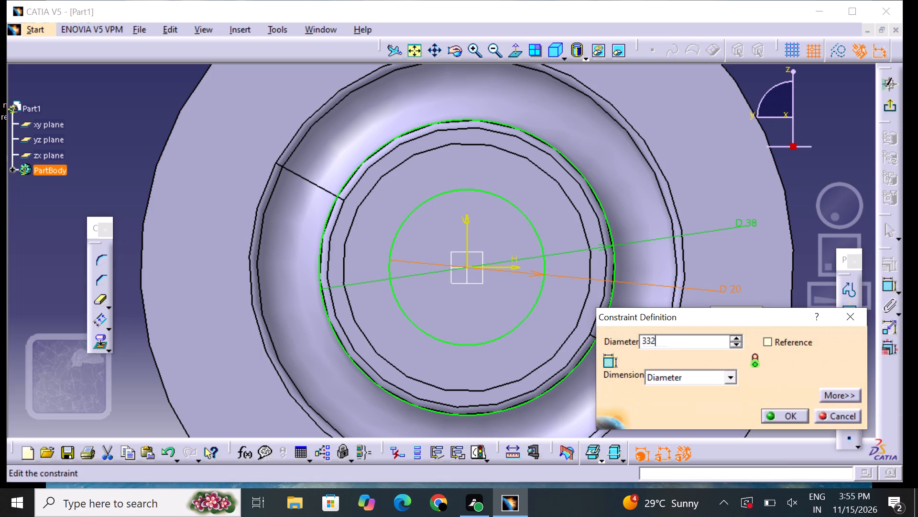
{"action": "key", "text": "BackSpace"}
{"action": "key", "text": "BackSpace"}
{"action": "key", "text": "2"}
{"action": "key", "text": "Return"}
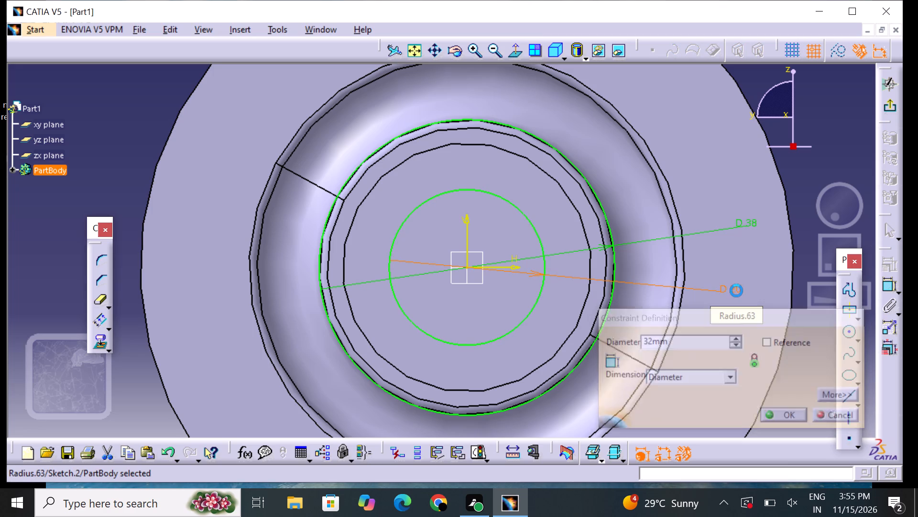
{"action": "left_click", "coordinate": [738, 288]}
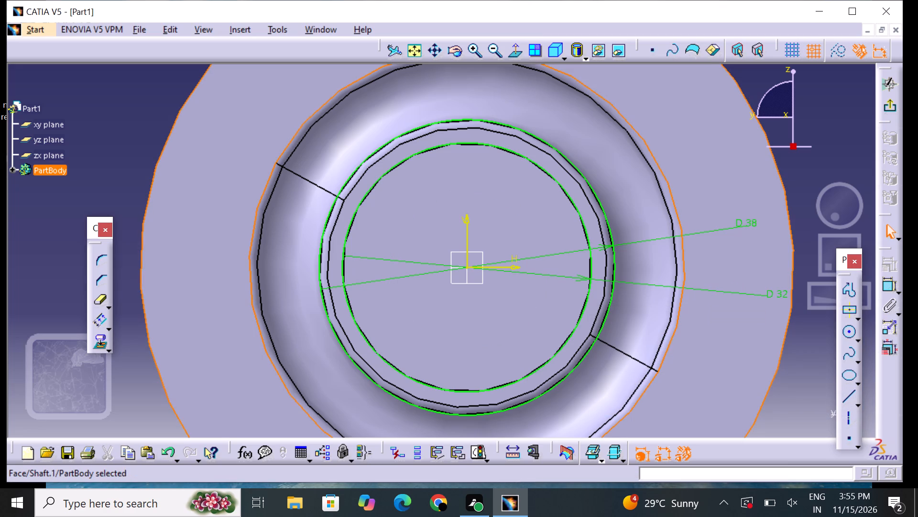
{"action": "left_click_drag", "start_coordinate": [776, 254], "coordinate": [762, 260]}
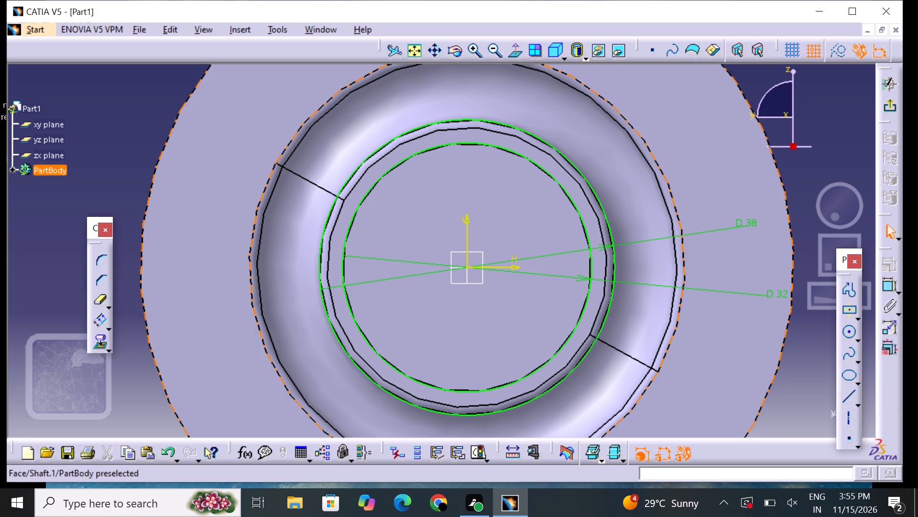
Draw a rectangle from the top of the 38 mm circle on the vertical axis to about H 10 mm, V 10 mm.
{"action": "left_click", "coordinate": [851, 395]}
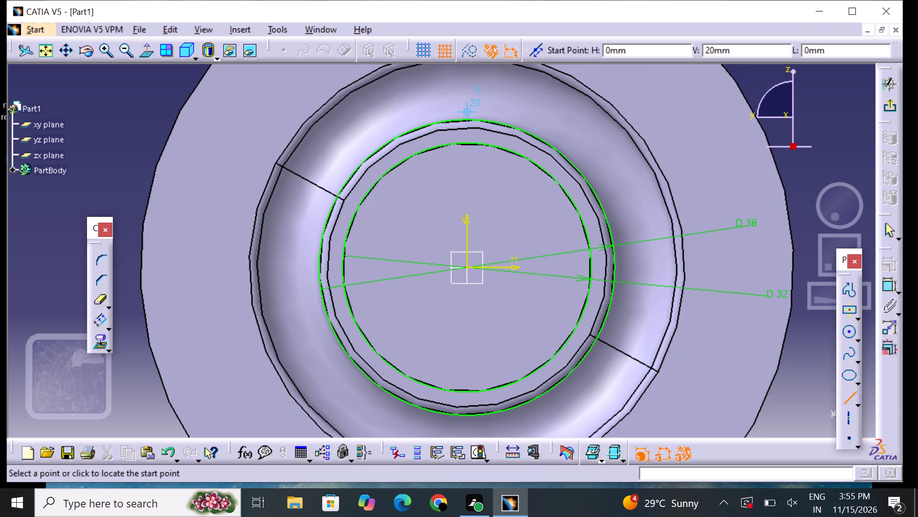
{"action": "left_click", "coordinate": [846, 399]}
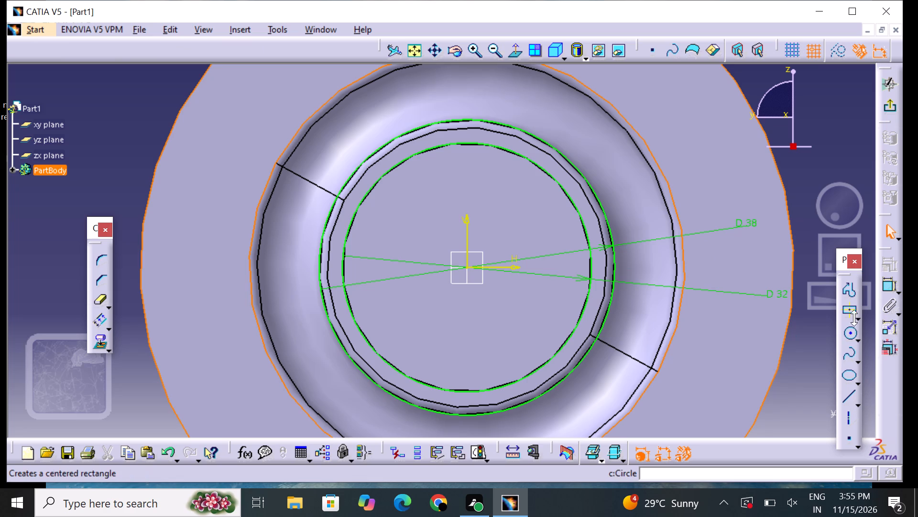
{"action": "left_click", "coordinate": [867, 319]}
{"action": "left_click", "coordinate": [853, 310]}
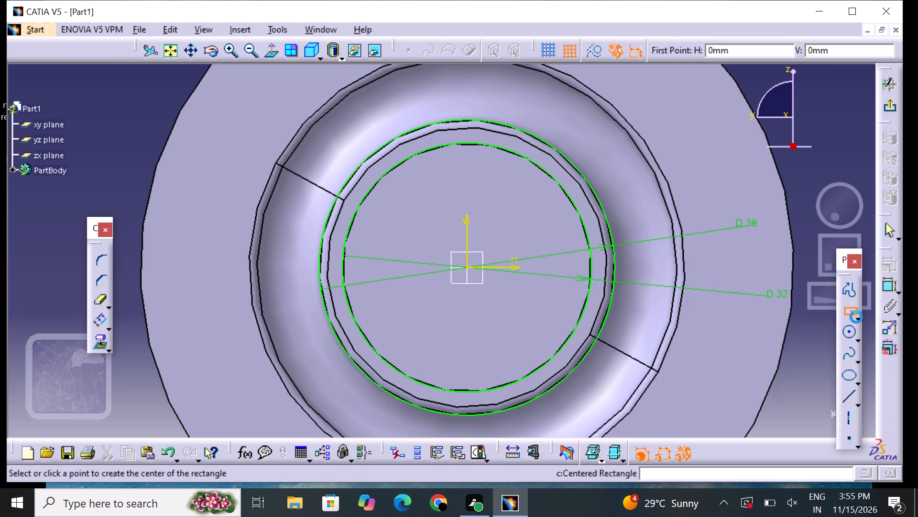
{"action": "left_click", "coordinate": [856, 317]}
{"action": "left_click", "coordinate": [747, 333]}
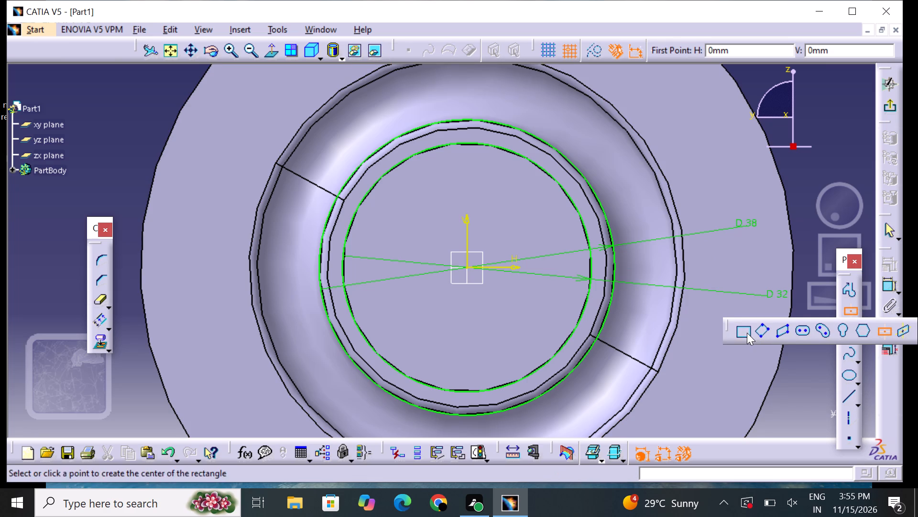
{"action": "left_click", "coordinate": [440, 116]}
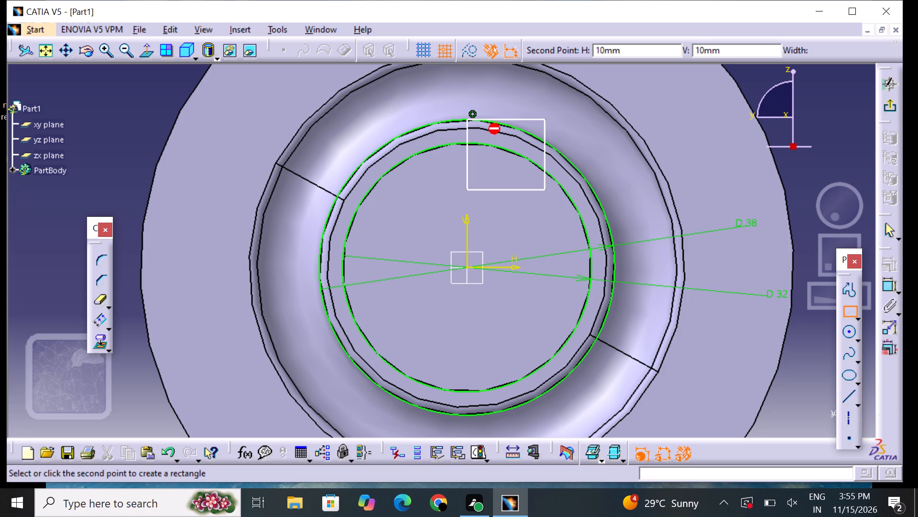
{"action": "left_click", "coordinate": [497, 157]}
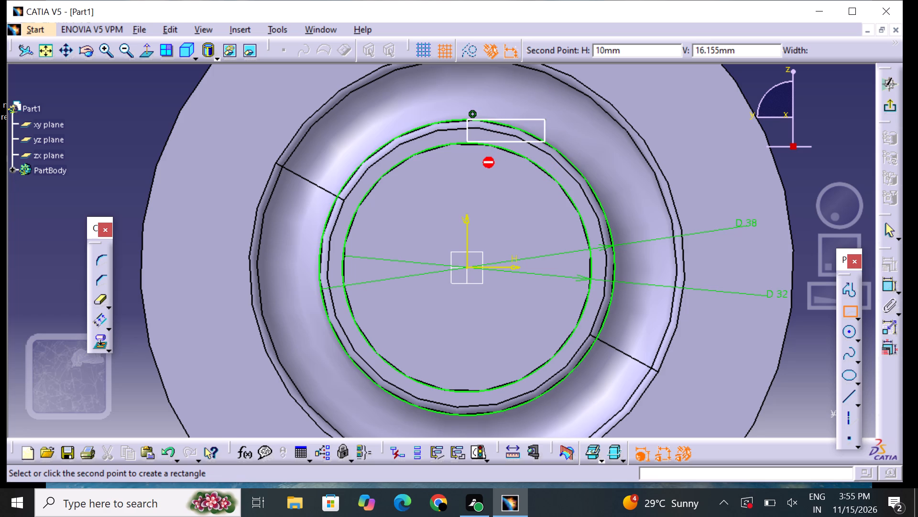
{"action": "left_click", "coordinate": [499, 172]}
{"action": "left_click", "coordinate": [498, 178]}
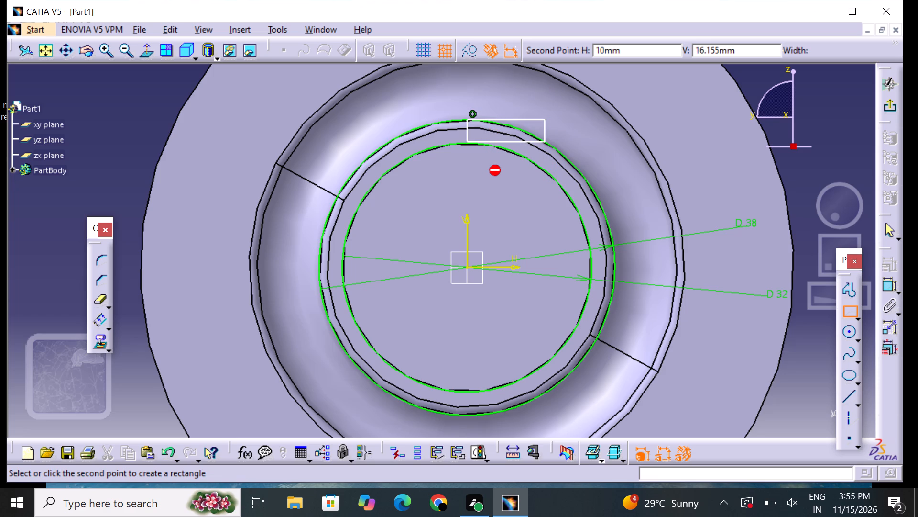
{"action": "triple_click", "coordinate": [501, 175]}
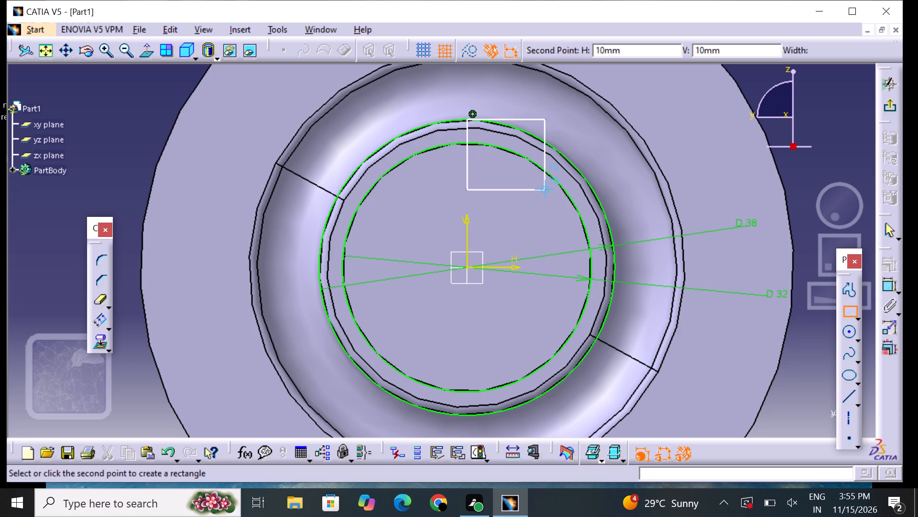
{"action": "left_click", "coordinate": [503, 158]}
{"action": "left_click", "coordinate": [485, 171]}
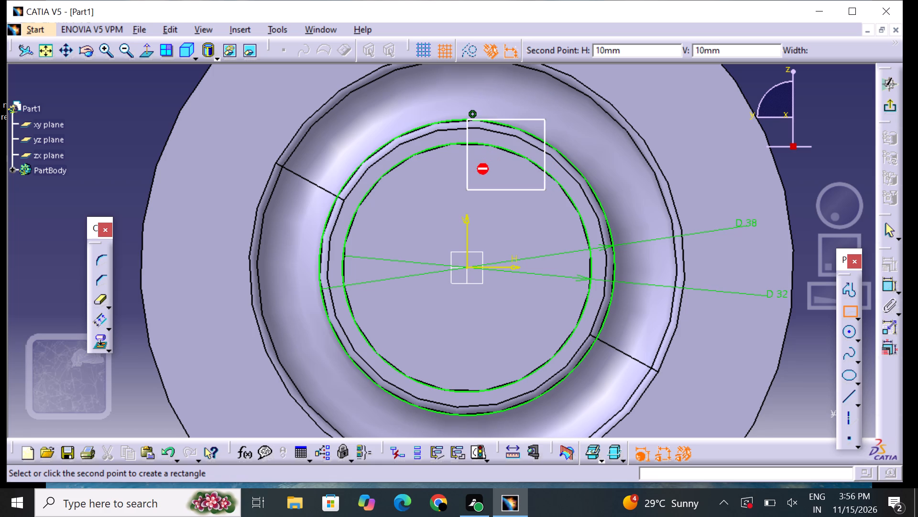
{"action": "left_click", "coordinate": [492, 174]}
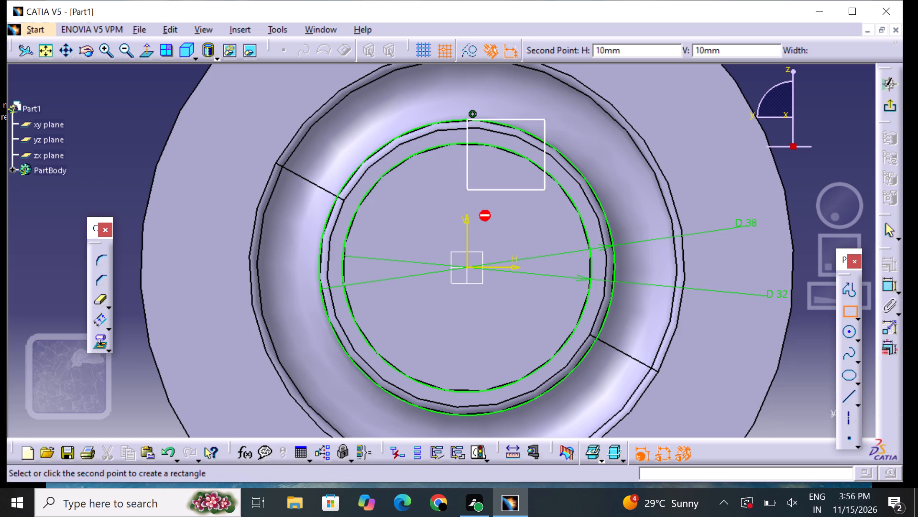
{"action": "left_click", "coordinate": [493, 221]}
{"action": "right_click", "coordinate": [495, 222]}
{"action": "left_click", "coordinate": [506, 288]}
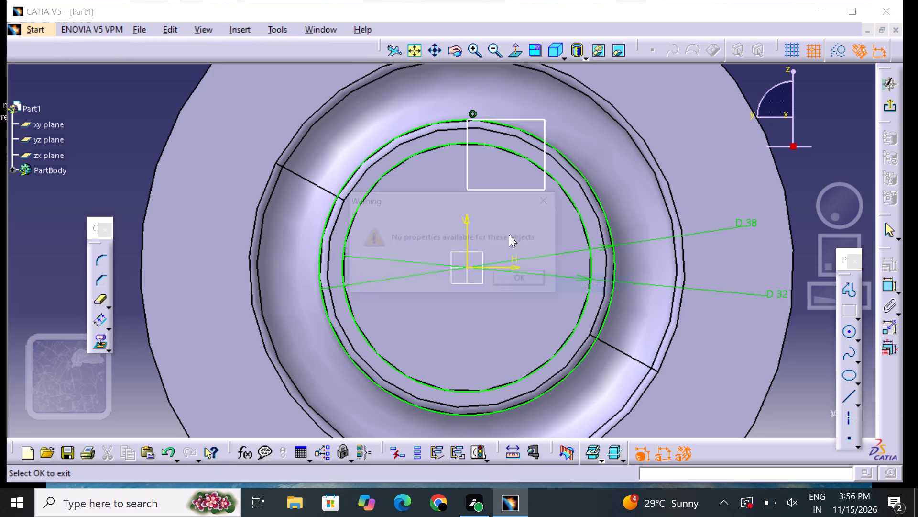
{"action": "left_click", "coordinate": [549, 201]}
{"action": "left_click", "coordinate": [523, 224]}
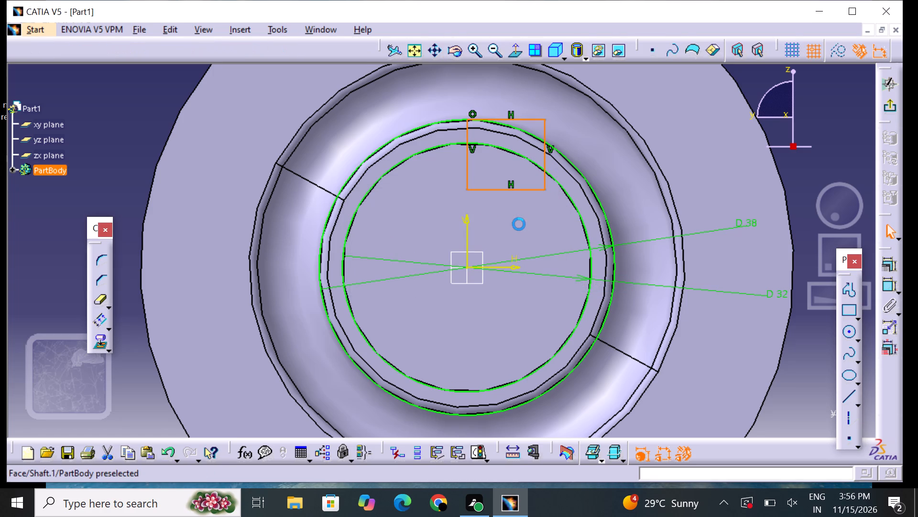
Constrain the rectangle's two vertical sides as symmetric about the sketch's vertical axis.
{"action": "left_click", "coordinate": [523, 231]}
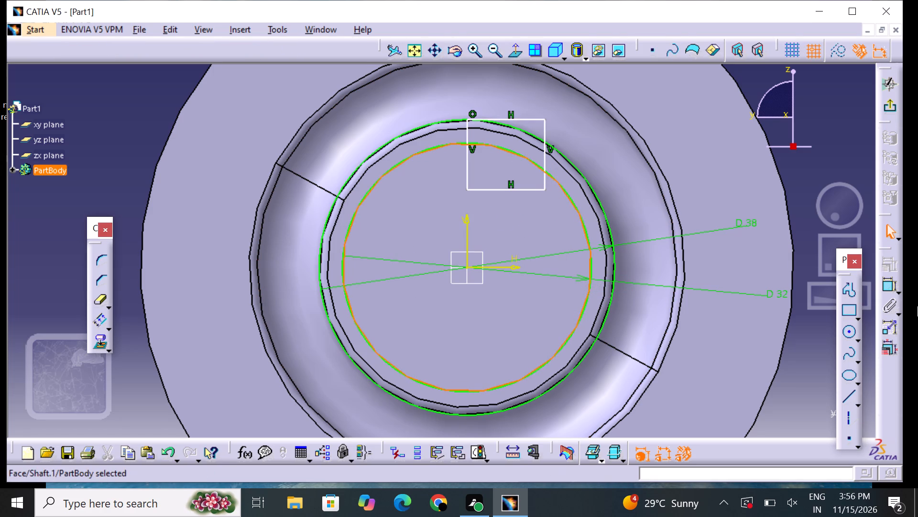
{"action": "left_click", "coordinate": [886, 288]}
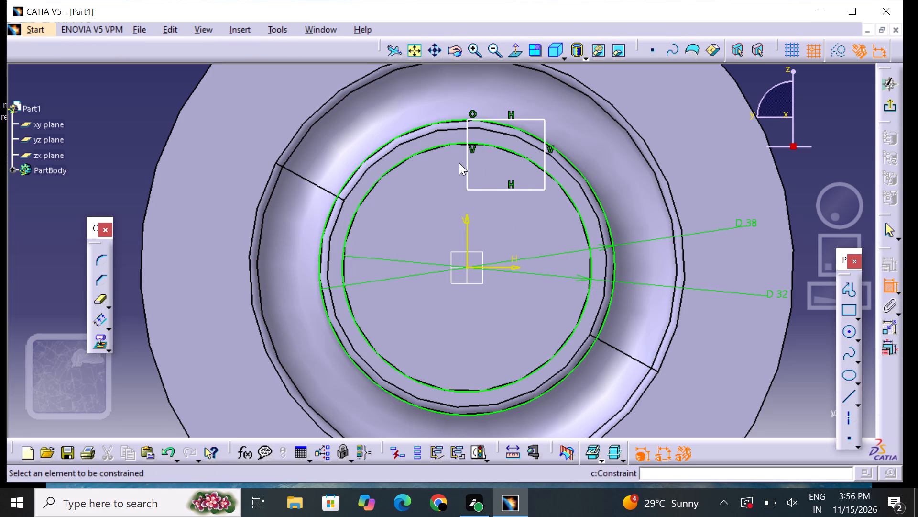
{"action": "left_click", "coordinate": [467, 162]}
{"action": "left_click", "coordinate": [546, 176]}
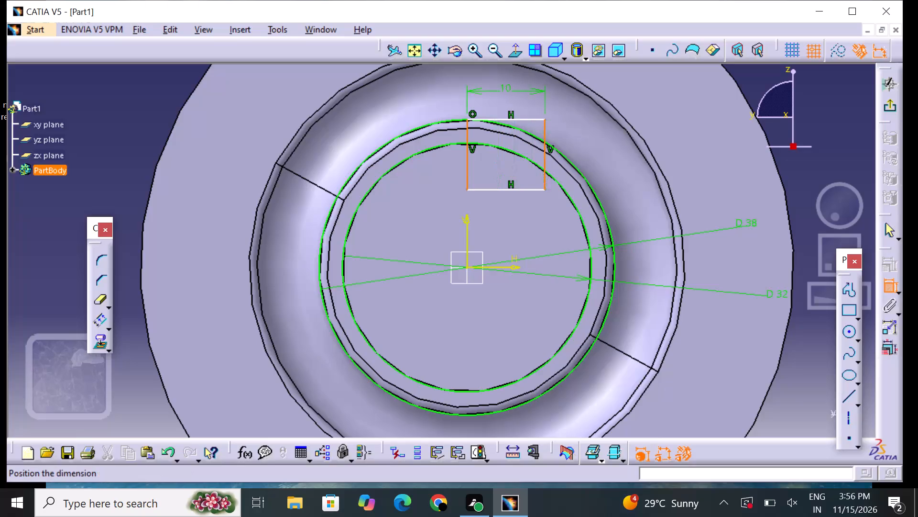
{"action": "right_click", "coordinate": [513, 173]}
{"action": "left_click_drag", "start_coordinate": [579, 382], "coordinate": [579, 378]}
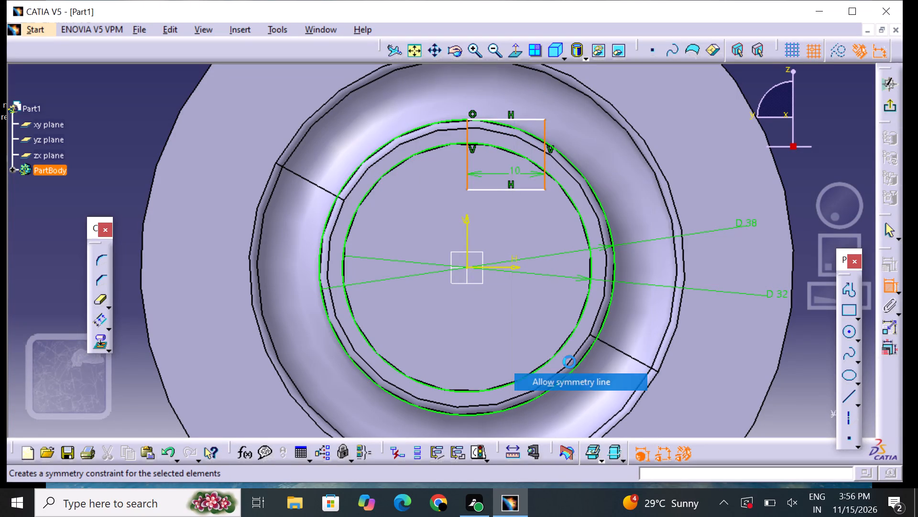
{"action": "left_click", "coordinate": [467, 219]}
{"action": "left_click", "coordinate": [470, 218]}
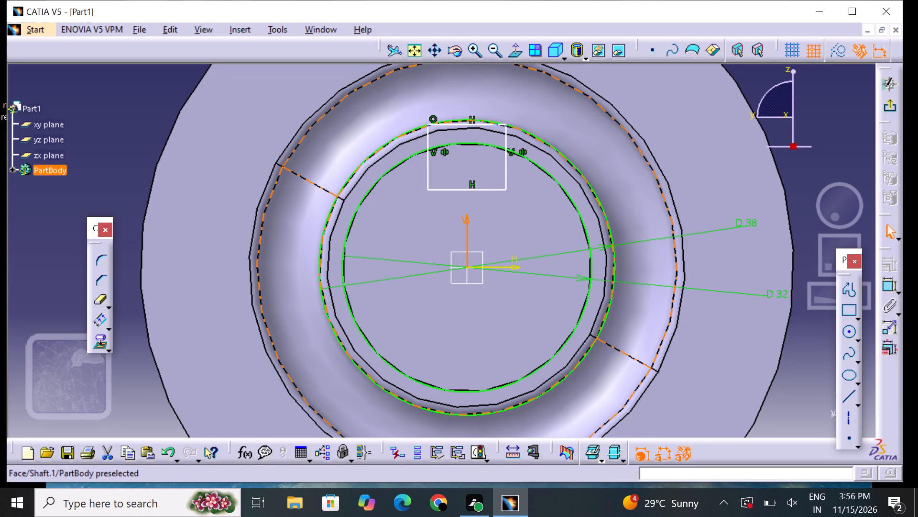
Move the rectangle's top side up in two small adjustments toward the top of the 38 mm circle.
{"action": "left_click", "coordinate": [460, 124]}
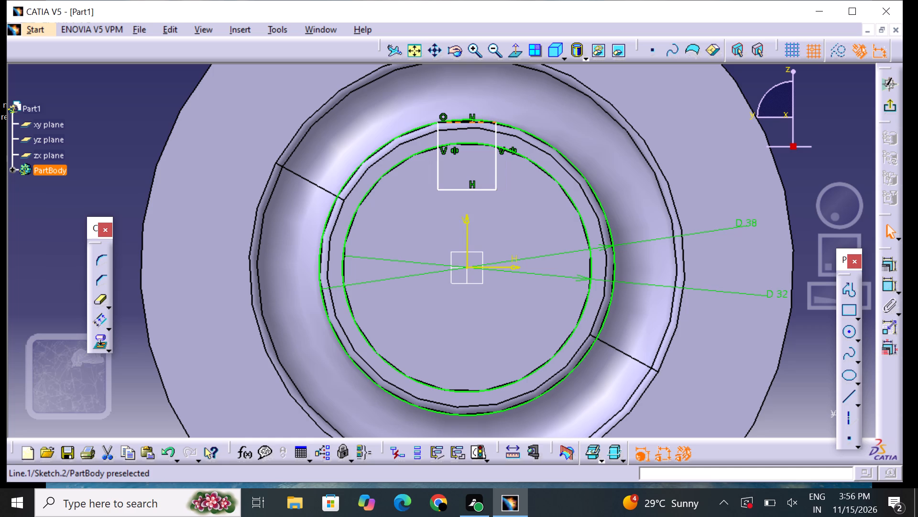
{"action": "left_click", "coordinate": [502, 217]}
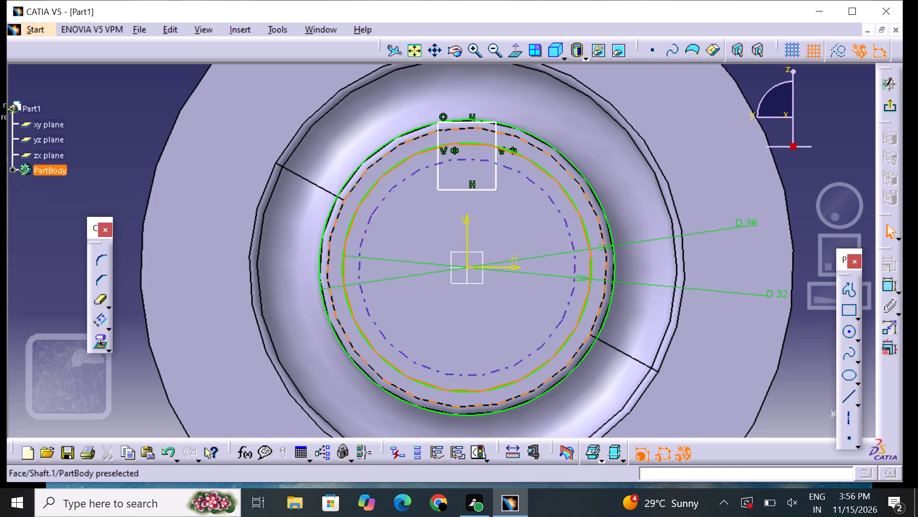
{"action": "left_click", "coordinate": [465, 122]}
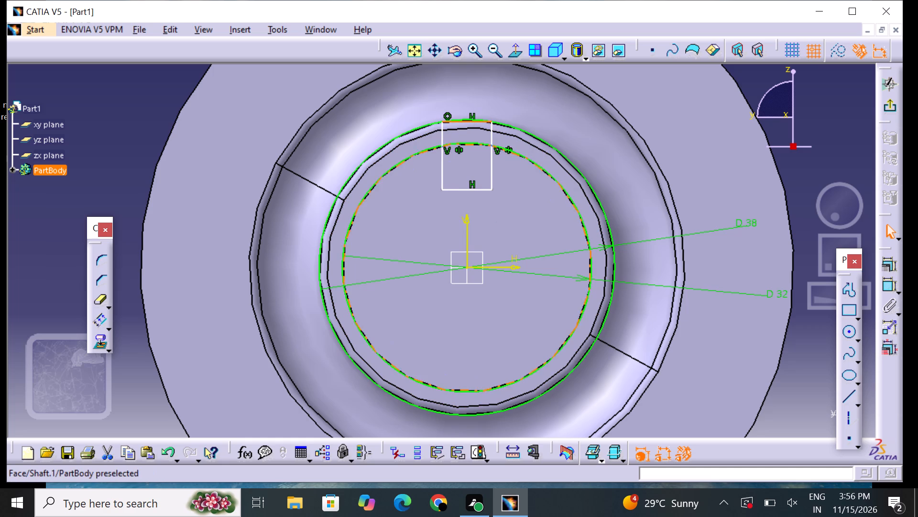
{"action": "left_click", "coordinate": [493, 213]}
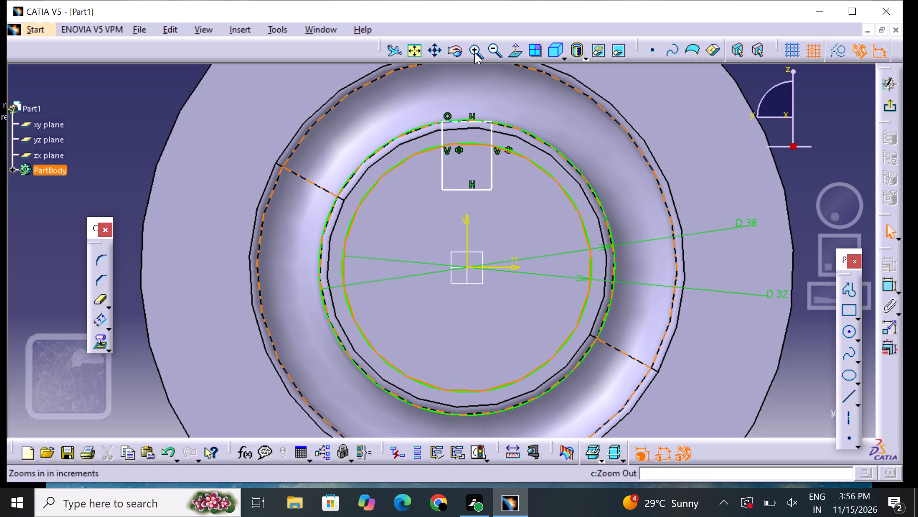
Apply a tangency constraint between the rectangle's top side and the 38 mm circle.
{"action": "left_click", "coordinate": [474, 51]}
{"action": "left_click", "coordinate": [474, 51]}
{"action": "middle_click_drag", "start_coordinate": [485, 111], "coordinate": [448, 273]}
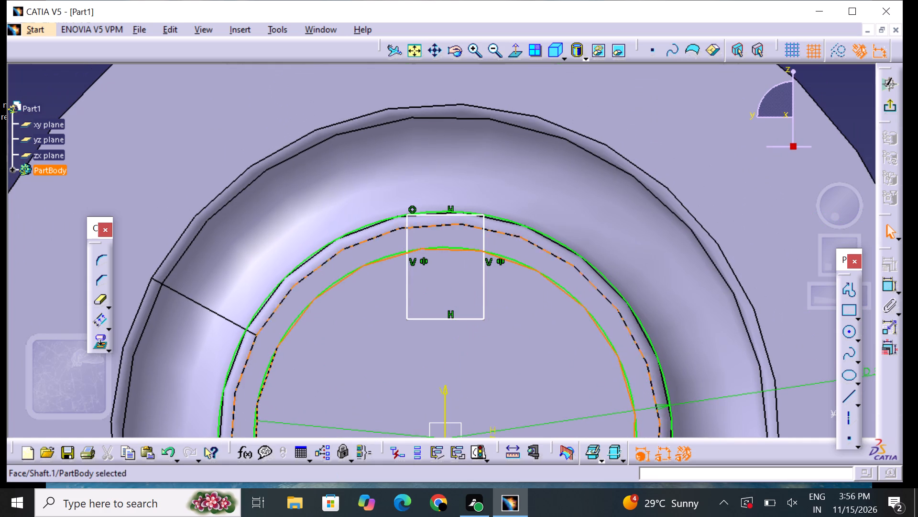
{"action": "left_click", "coordinate": [471, 50]}
{"action": "left_click", "coordinate": [478, 39]}
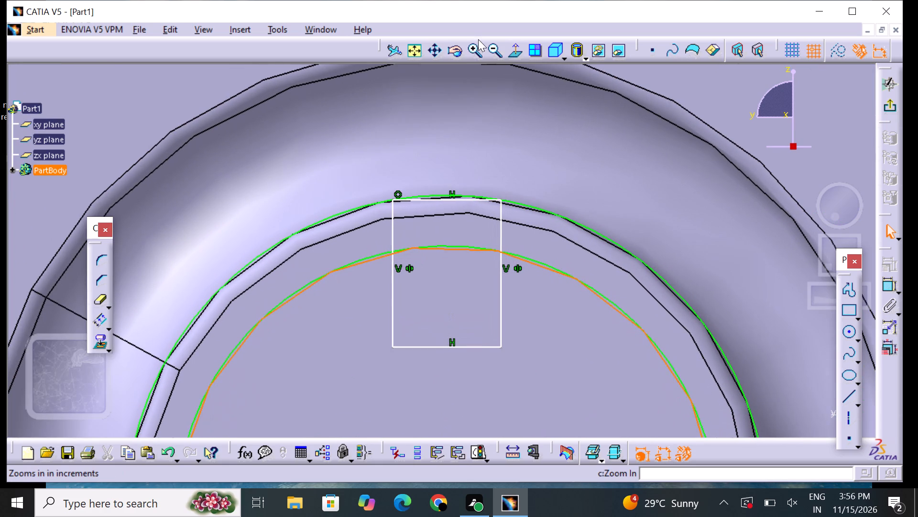
{"action": "triple_click", "coordinate": [477, 52]}
{"action": "left_click", "coordinate": [477, 52]}
{"action": "left_click", "coordinate": [477, 52]}
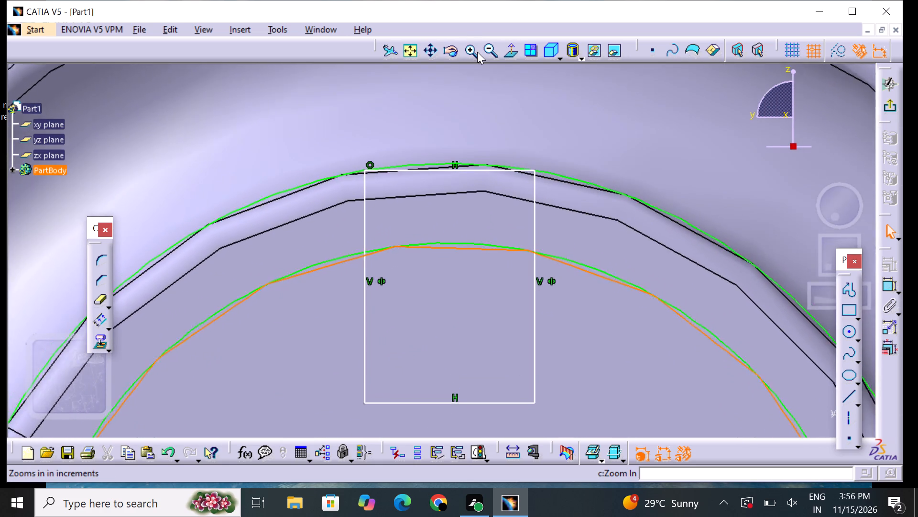
{"action": "left_click", "coordinate": [875, 286]}
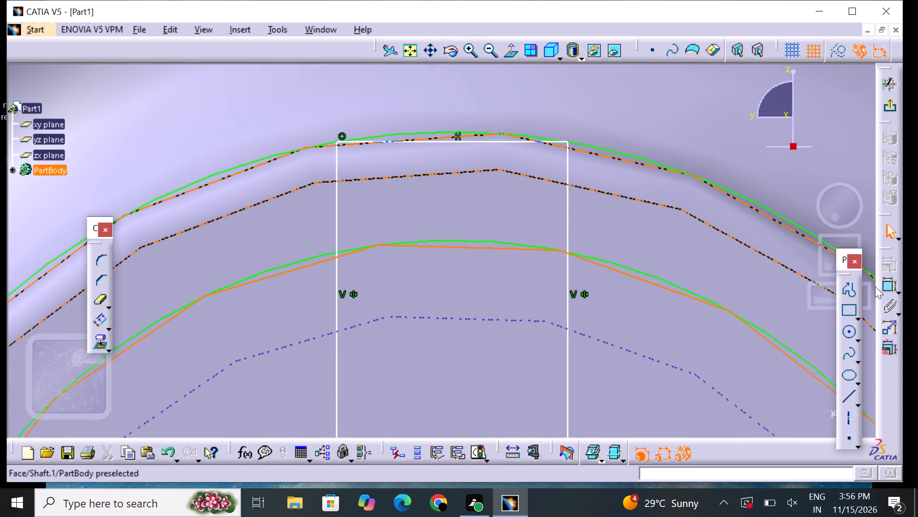
{"action": "left_click", "coordinate": [886, 284]}
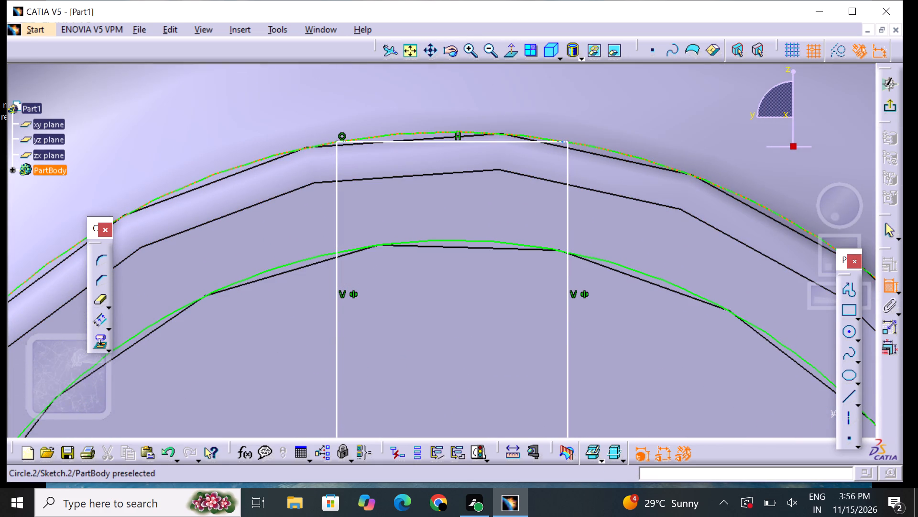
{"action": "left_click", "coordinate": [477, 132]}
{"action": "left_click", "coordinate": [485, 142]}
{"action": "right_click", "coordinate": [485, 141]}
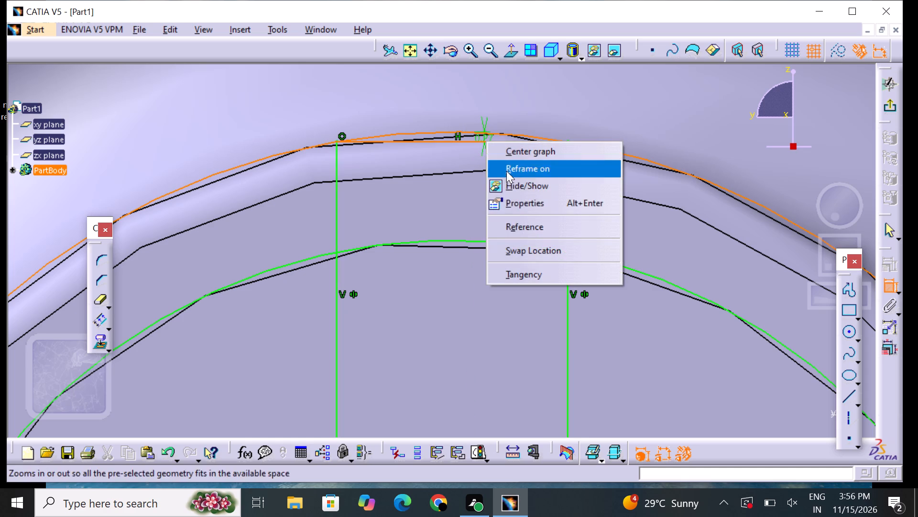
{"action": "left_click", "coordinate": [535, 271]}
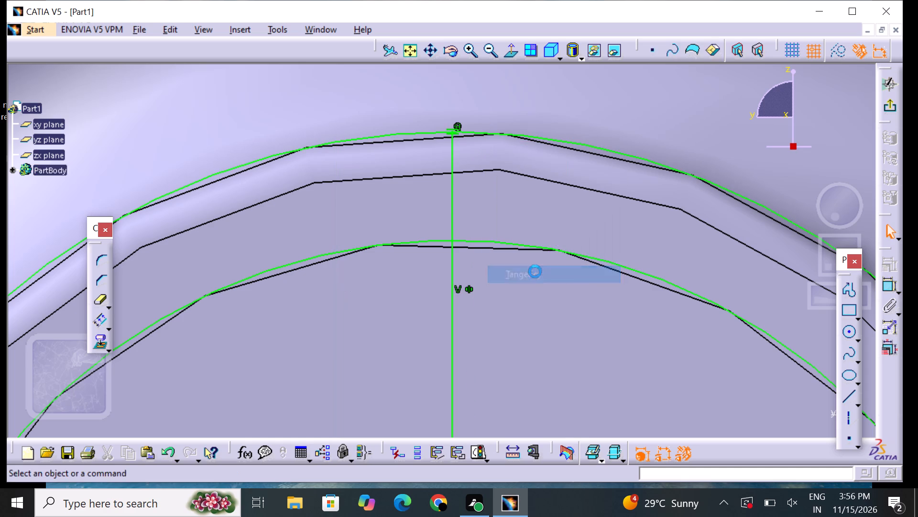
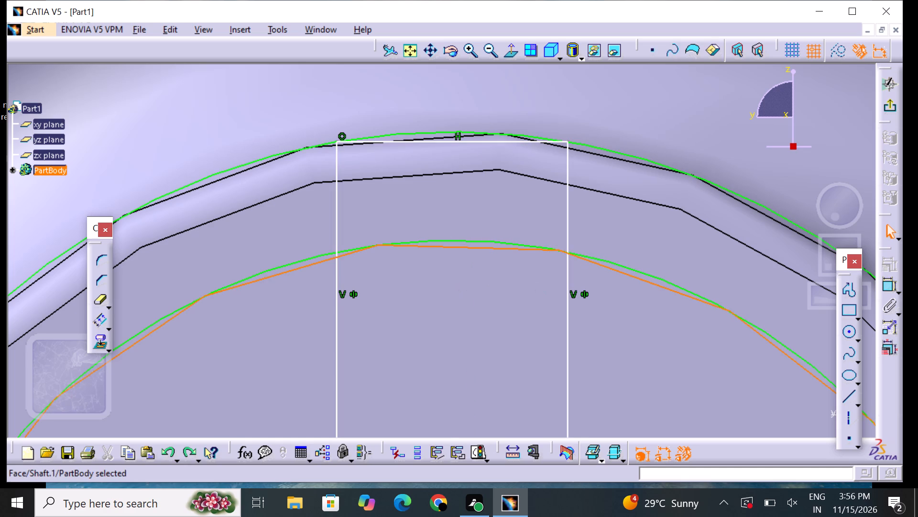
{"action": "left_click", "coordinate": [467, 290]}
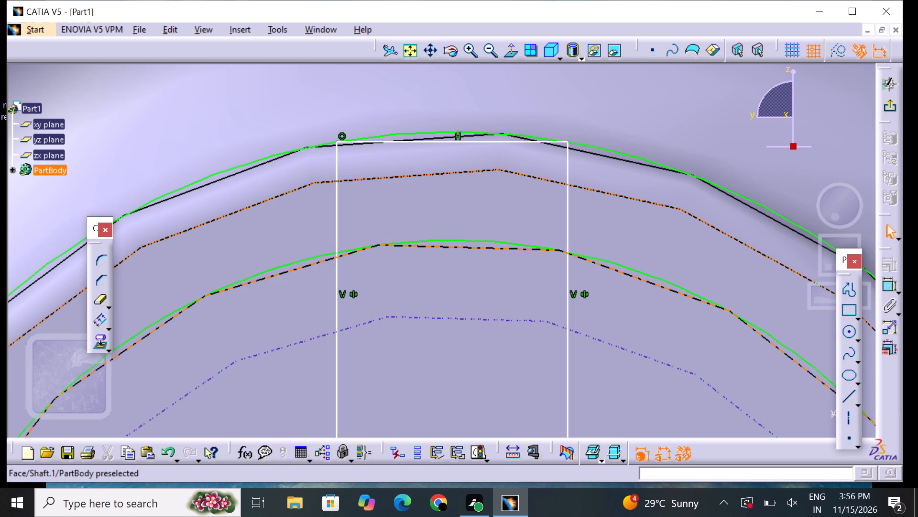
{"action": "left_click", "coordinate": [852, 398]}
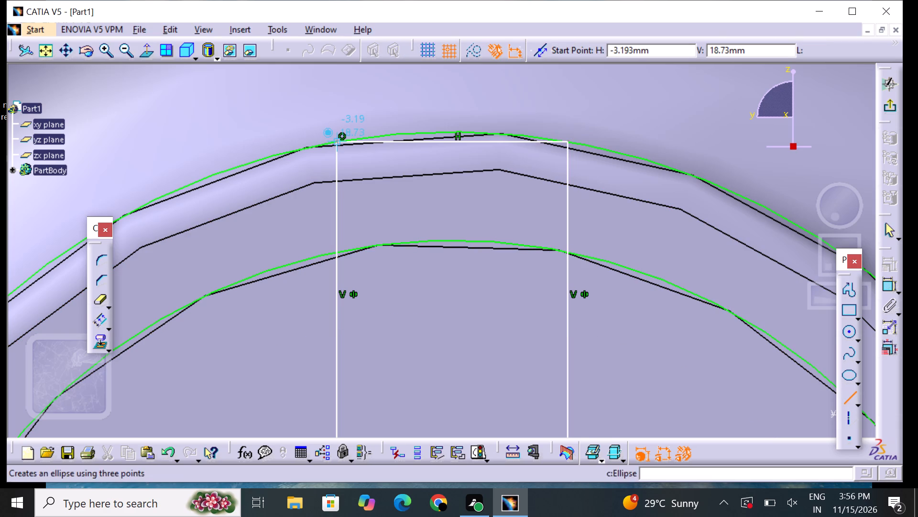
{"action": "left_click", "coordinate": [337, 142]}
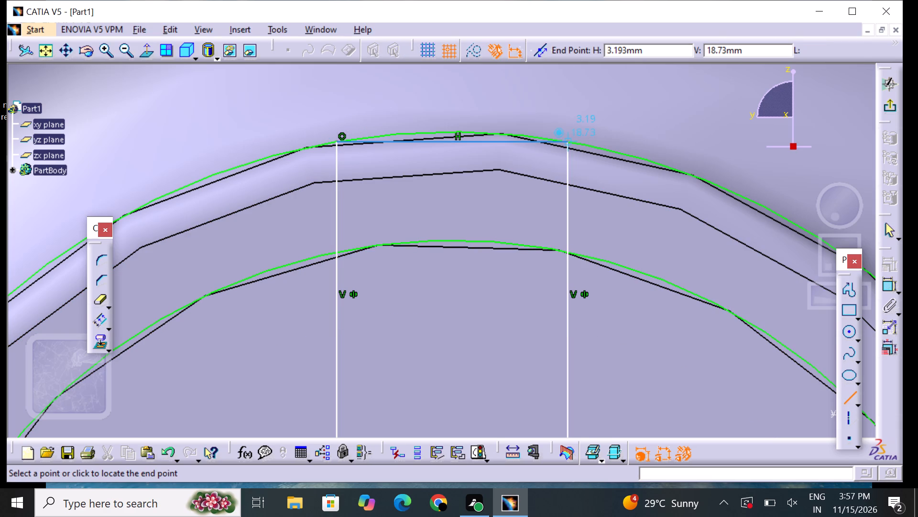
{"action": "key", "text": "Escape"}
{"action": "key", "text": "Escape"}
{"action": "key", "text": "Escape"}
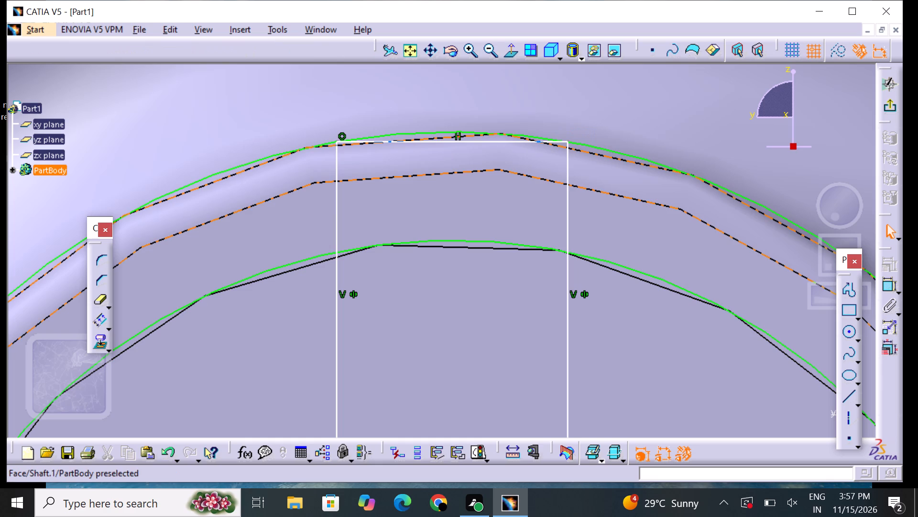
Delete the notch rectangle's top side, just inside the 38 mm circle.
{"action": "left_click", "coordinate": [509, 141]}
{"action": "right_click", "coordinate": [510, 141]}
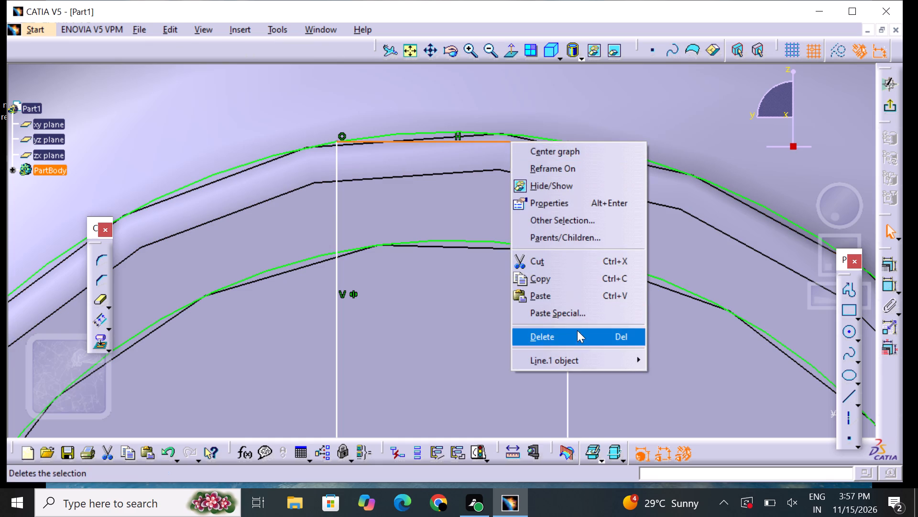
{"action": "left_click_drag", "start_coordinate": [580, 337], "coordinate": [581, 342]}
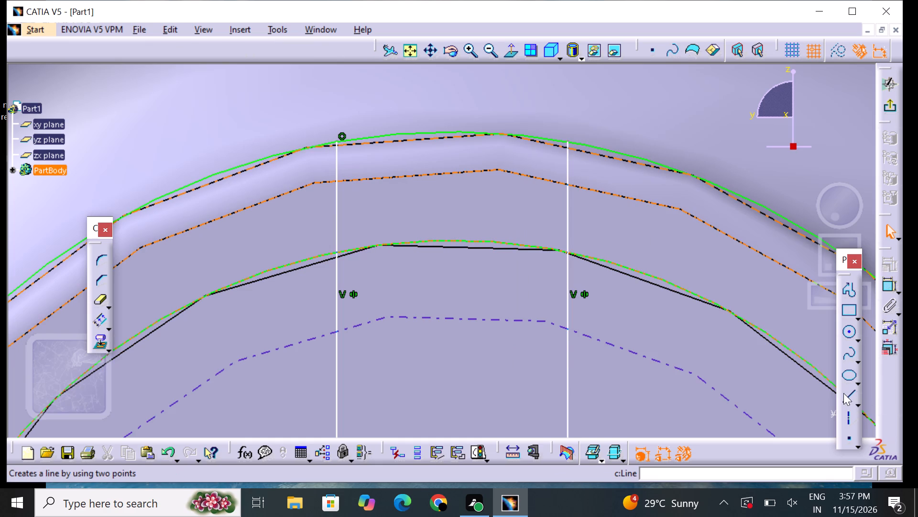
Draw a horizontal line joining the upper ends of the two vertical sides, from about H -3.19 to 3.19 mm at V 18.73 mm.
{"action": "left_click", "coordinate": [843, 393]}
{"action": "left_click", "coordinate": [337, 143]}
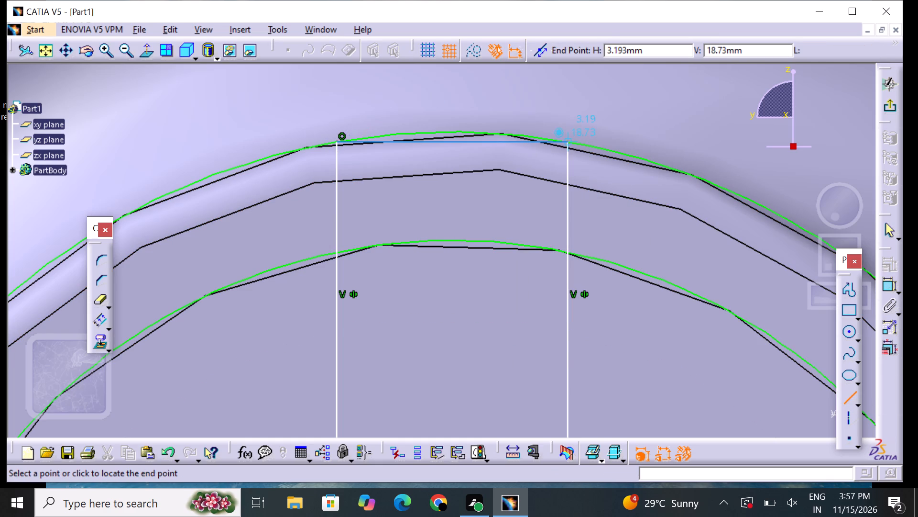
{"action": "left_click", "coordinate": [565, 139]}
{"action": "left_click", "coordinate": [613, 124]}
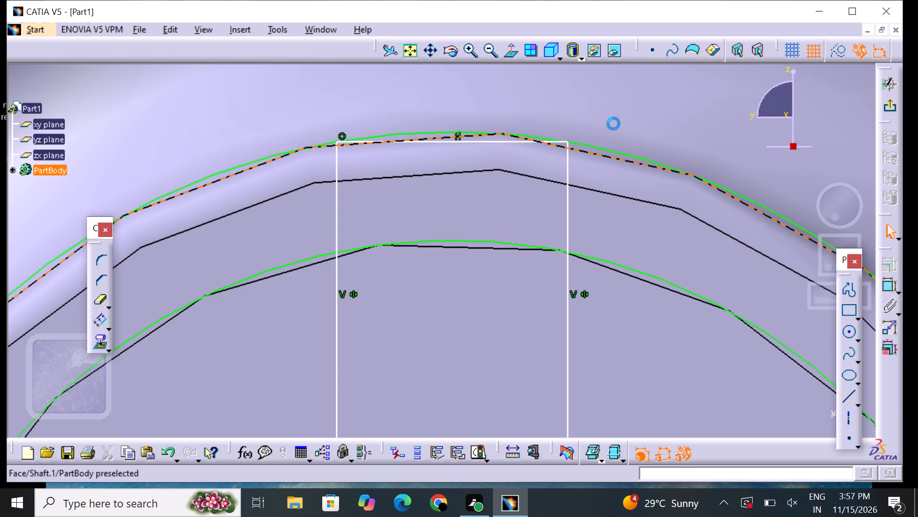
Delete the notch rectangle's bottom side, below the 32 mm circle.
{"action": "middle_click_drag", "start_coordinate": [558, 275], "coordinate": [553, 148]}
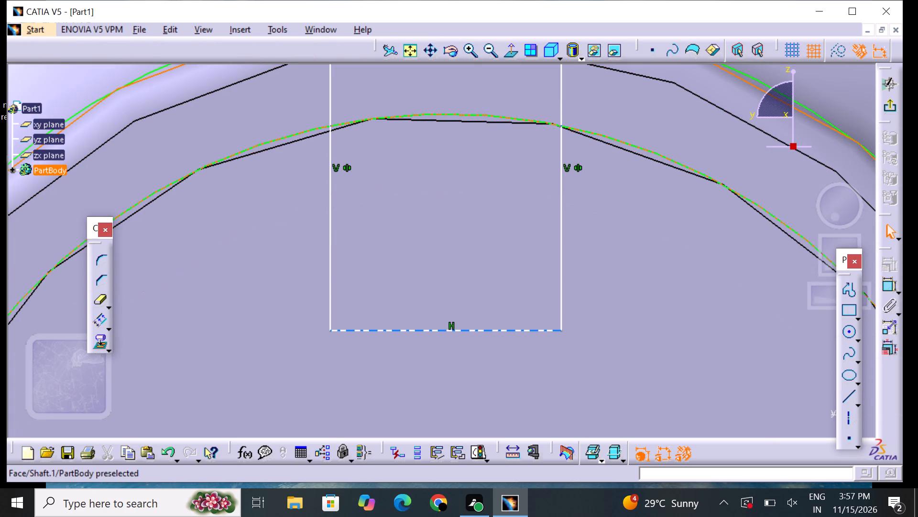
{"action": "left_click", "coordinate": [530, 328]}
{"action": "right_click", "coordinate": [530, 327]}
{"action": "left_click", "coordinate": [561, 295]}
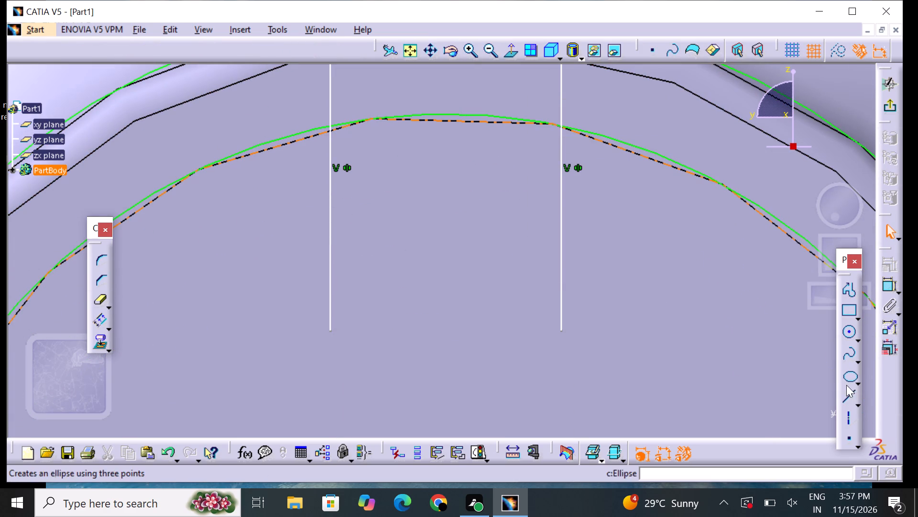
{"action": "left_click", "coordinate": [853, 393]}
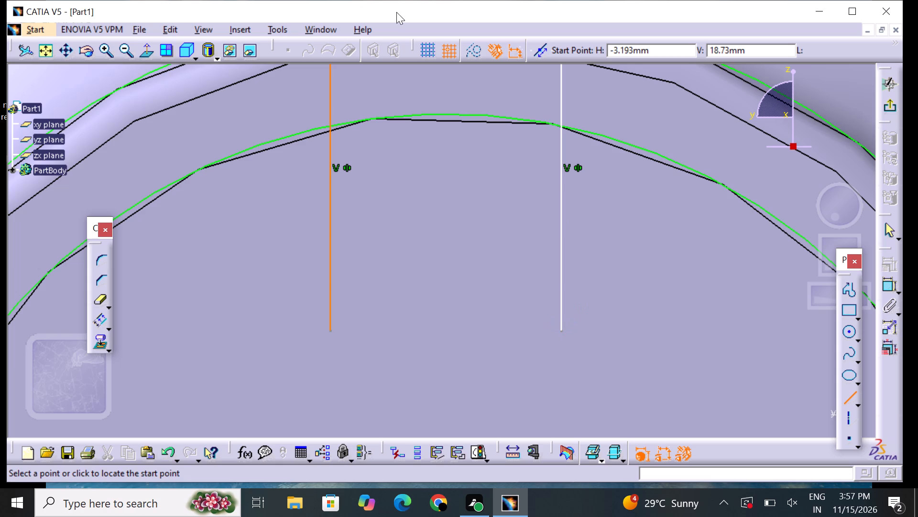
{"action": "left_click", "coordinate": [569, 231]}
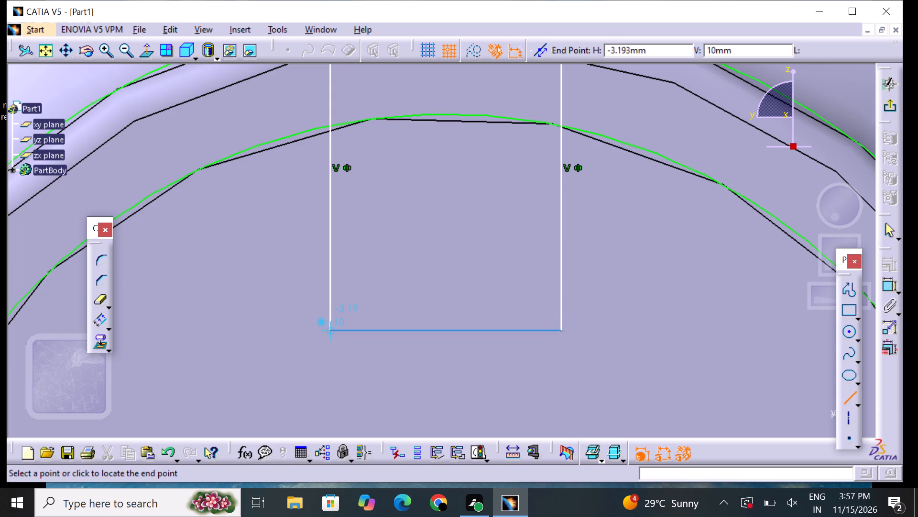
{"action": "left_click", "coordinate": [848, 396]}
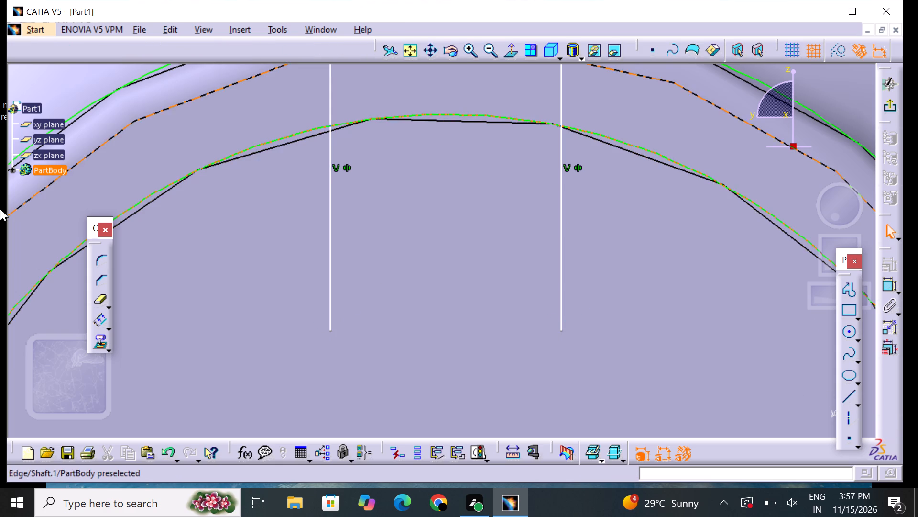
Quick Trim the parts of both vertical notch sides that extend inside the 32 mm circle.
{"action": "left_click", "coordinate": [105, 298]}
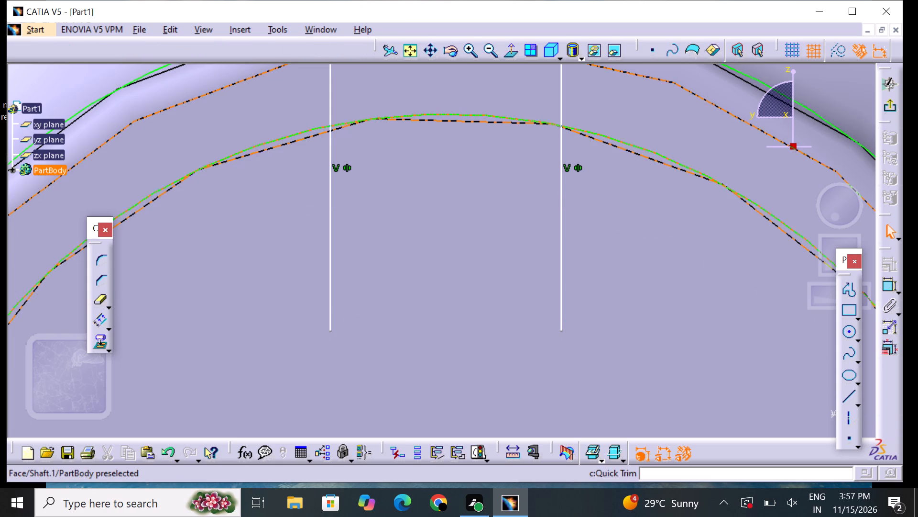
{"action": "left_click", "coordinate": [108, 299]}
{"action": "left_click", "coordinate": [99, 293]}
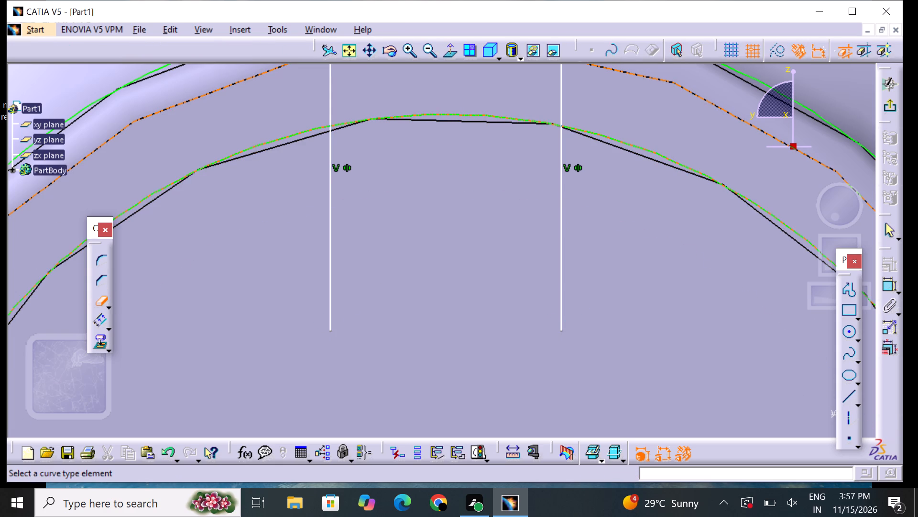
{"action": "left_click", "coordinate": [330, 240]}
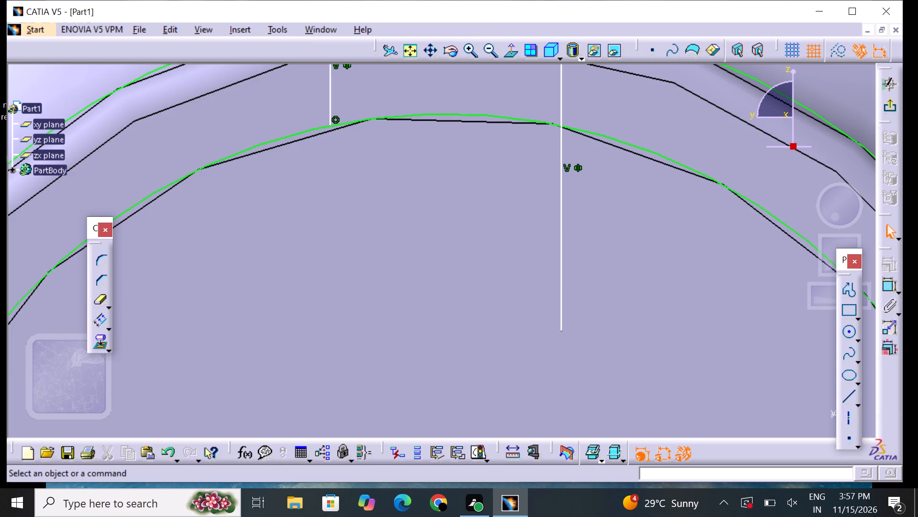
{"action": "left_click", "coordinate": [103, 304]}
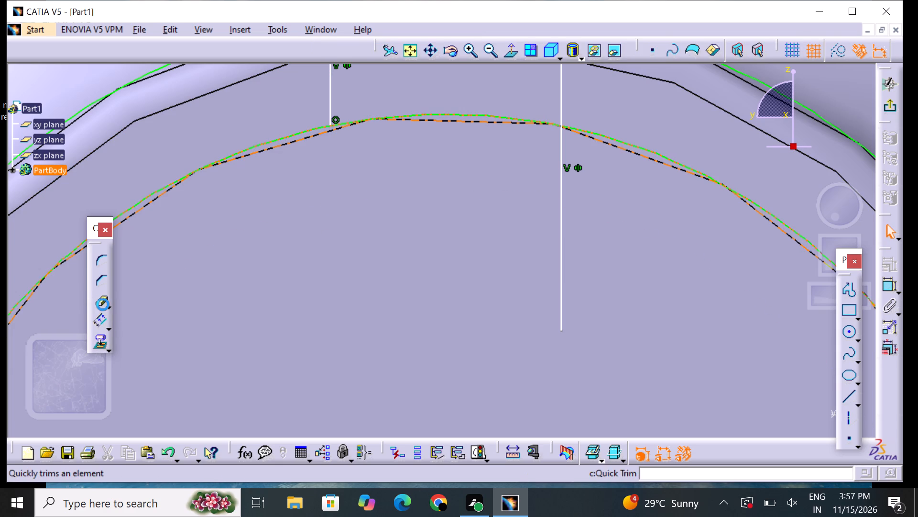
{"action": "left_click", "coordinate": [563, 273]}
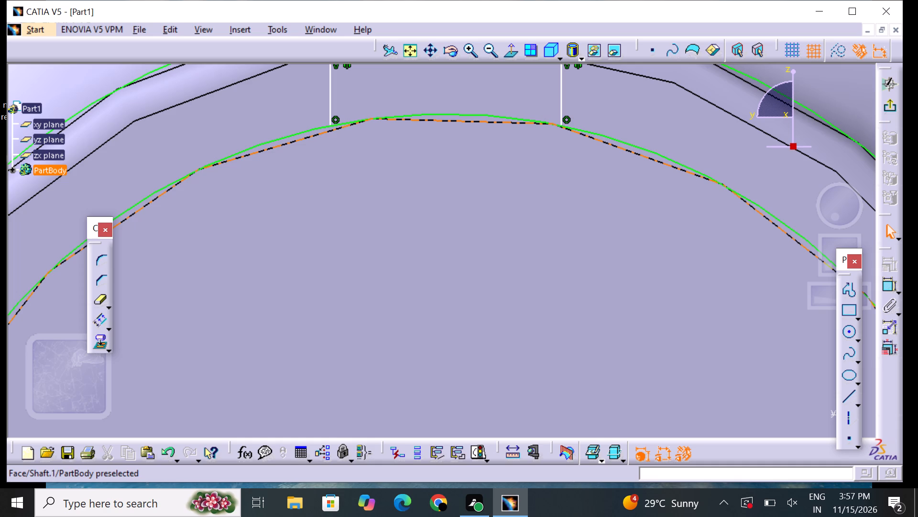
Delete the horizontal line joining the upper ends of the two vertical notch sides.
{"action": "middle_click_drag", "start_coordinate": [470, 285], "coordinate": [406, 455]}
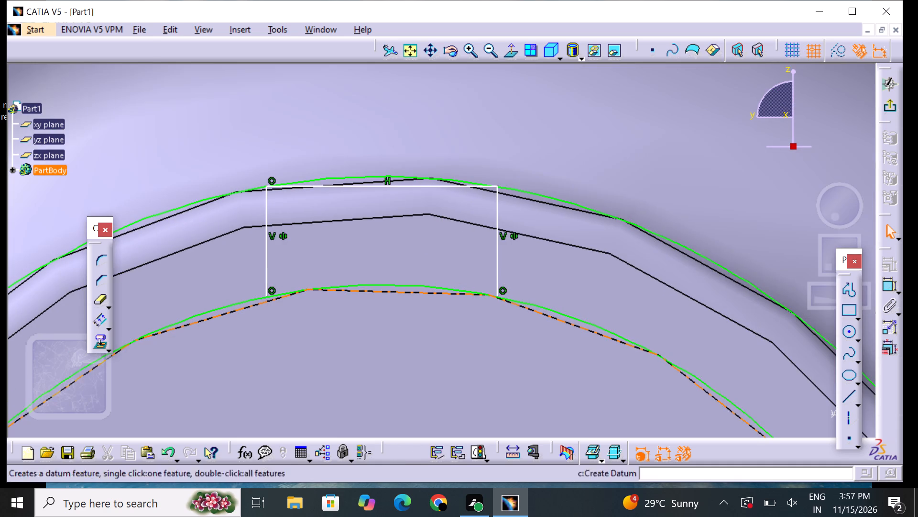
{"action": "middle_click_drag", "start_coordinate": [408, 346], "coordinate": [462, 339]}
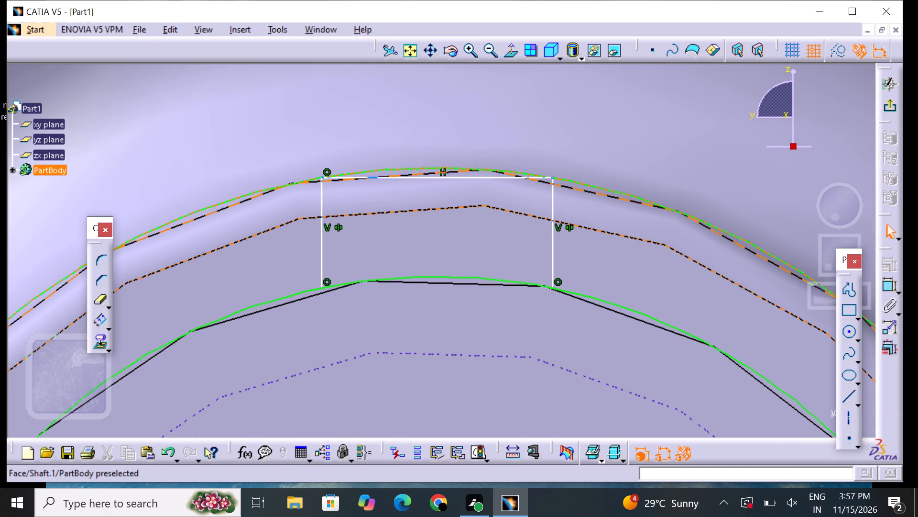
{"action": "left_click", "coordinate": [465, 176]}
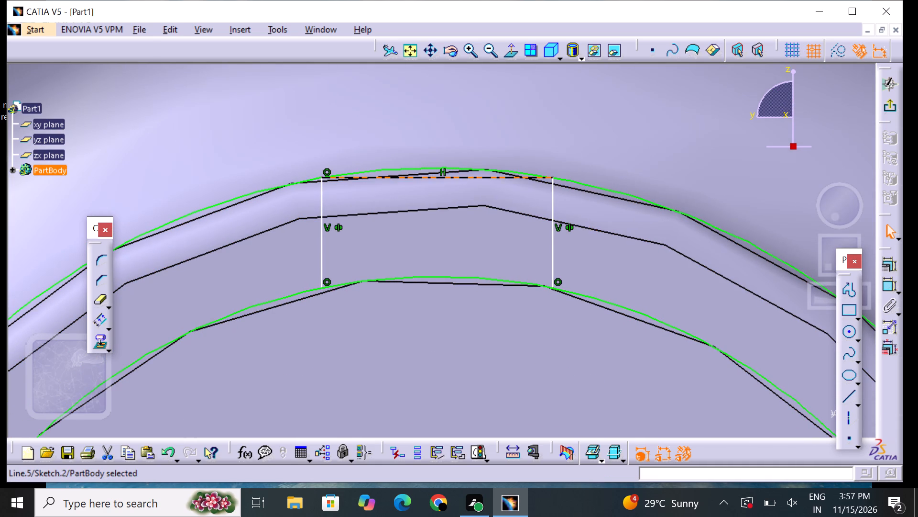
{"action": "right_click", "coordinate": [465, 176]}
{"action": "left_click", "coordinate": [528, 370]}
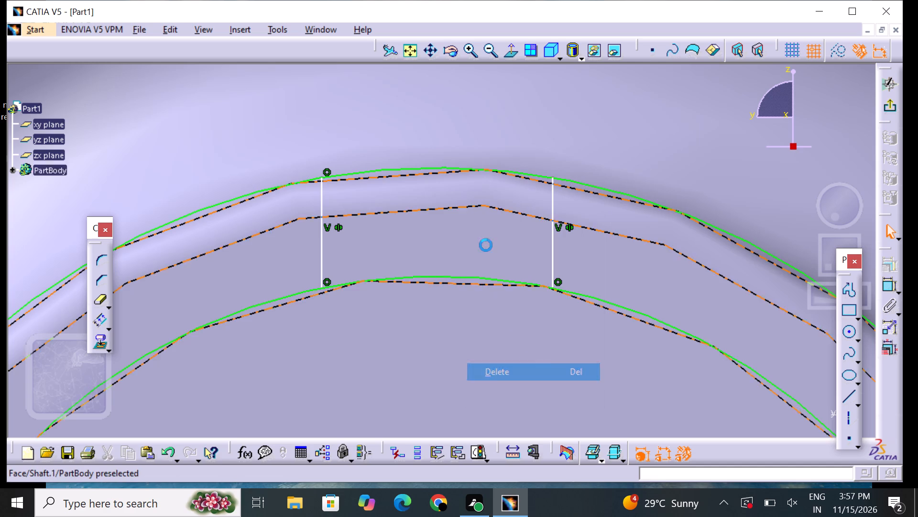
{"action": "left_click", "coordinate": [466, 217]}
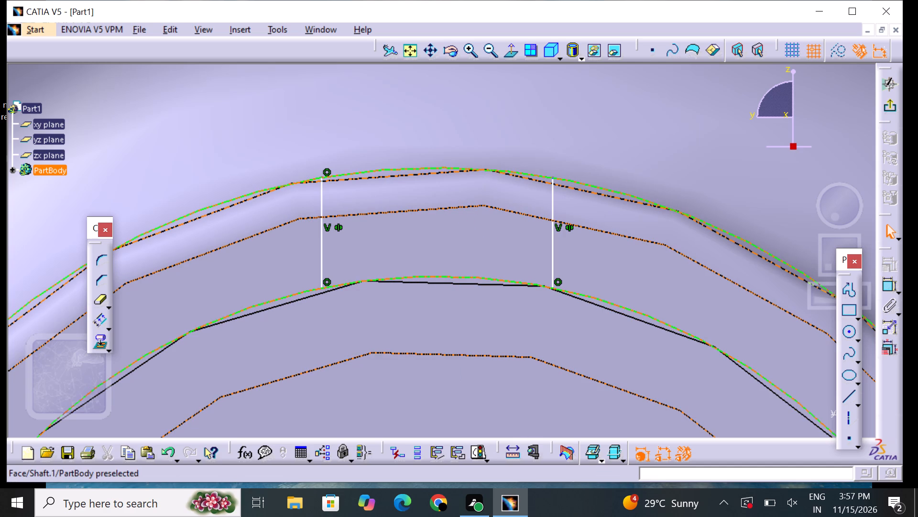
Examine the whole sketch, checking the two short notch sides between the 38 mm and 32 mm circles.
{"action": "triple_click", "coordinate": [491, 50]}
{"action": "triple_click", "coordinate": [491, 50]}
{"action": "triple_click", "coordinate": [491, 50]}
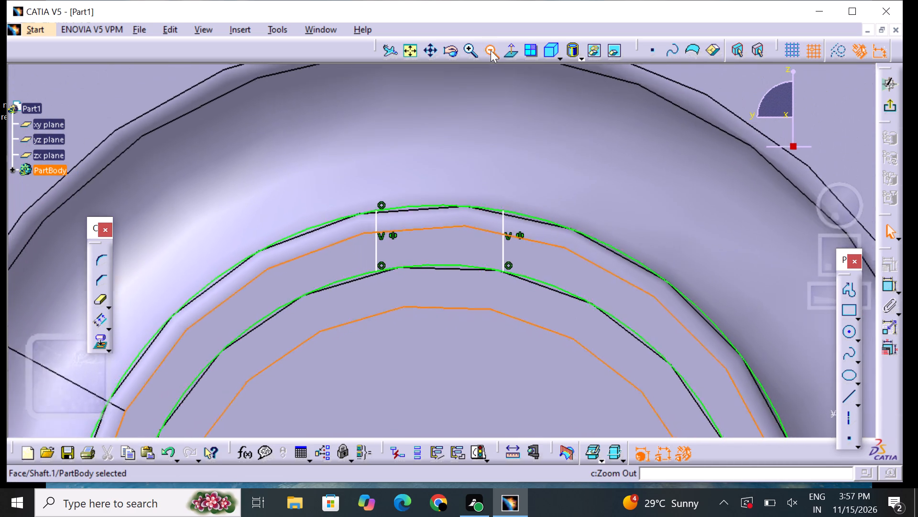
{"action": "triple_click", "coordinate": [491, 50]}
{"action": "left_click", "coordinate": [491, 50]}
{"action": "double_click", "coordinate": [491, 50]}
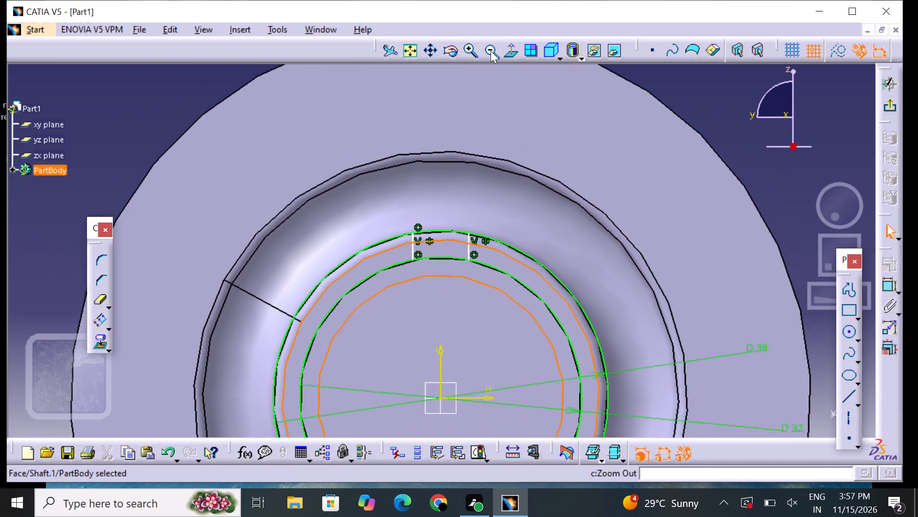
{"action": "left_click", "coordinate": [490, 51]}
{"action": "middle_click_drag", "start_coordinate": [478, 302], "coordinate": [487, 270]}
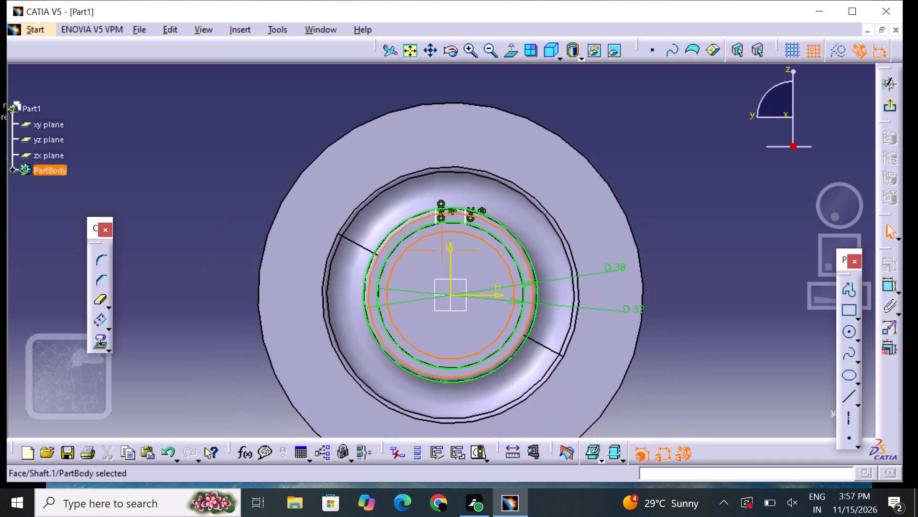
{"action": "left_click", "coordinate": [473, 61]}
{"action": "triple_click", "coordinate": [470, 48]}
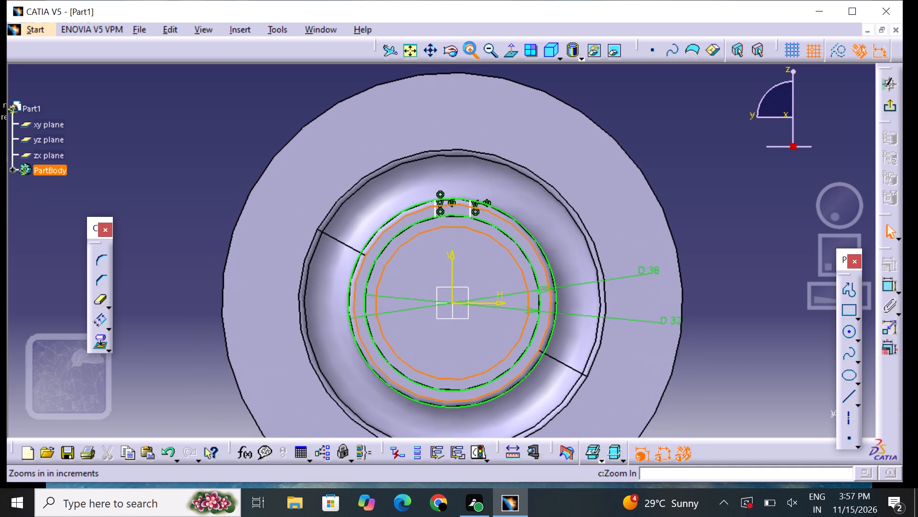
{"action": "left_click", "coordinate": [470, 48]}
{"action": "left_click", "coordinate": [470, 50]}
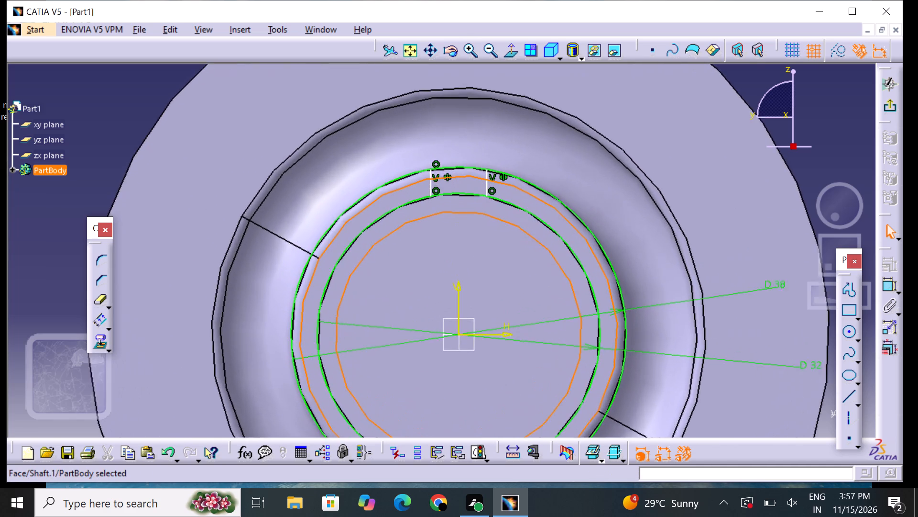
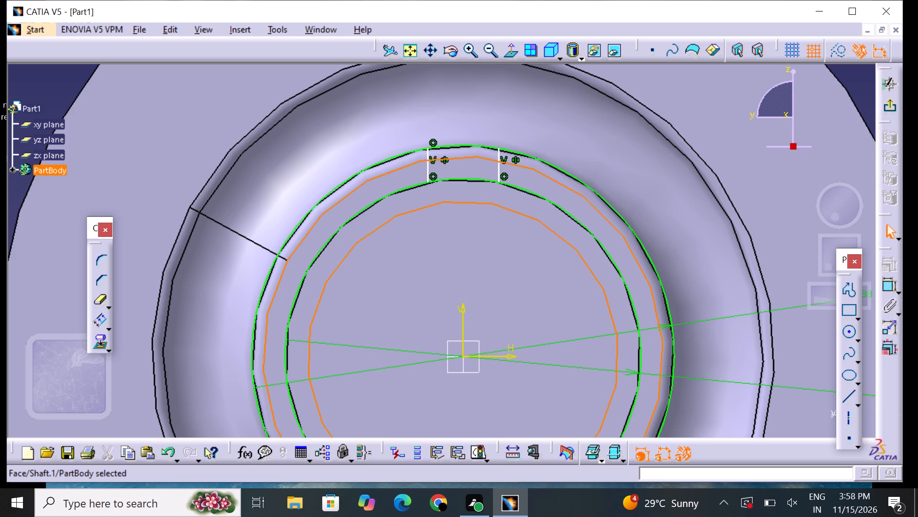
Quick Trim the 38 mm and 32 mm circles outside the notch, keeping only their short arcs between the two vertical sides.
{"action": "double_click", "coordinate": [99, 303]}
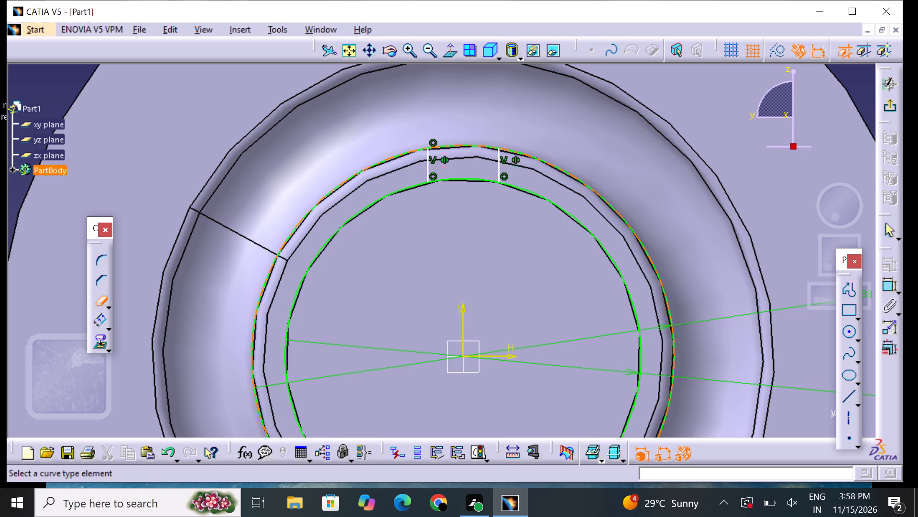
{"action": "left_click", "coordinate": [304, 217]}
{"action": "left_click", "coordinate": [381, 200]}
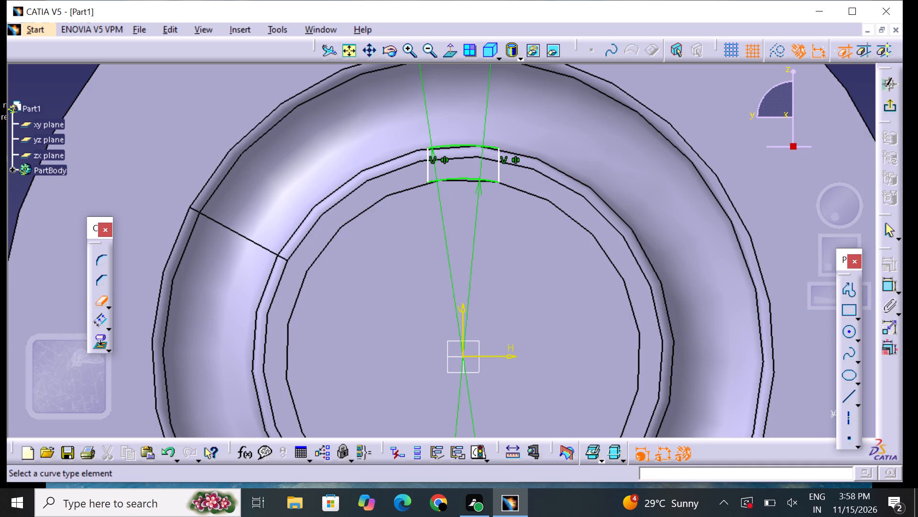
{"action": "left_click", "coordinate": [556, 256]}
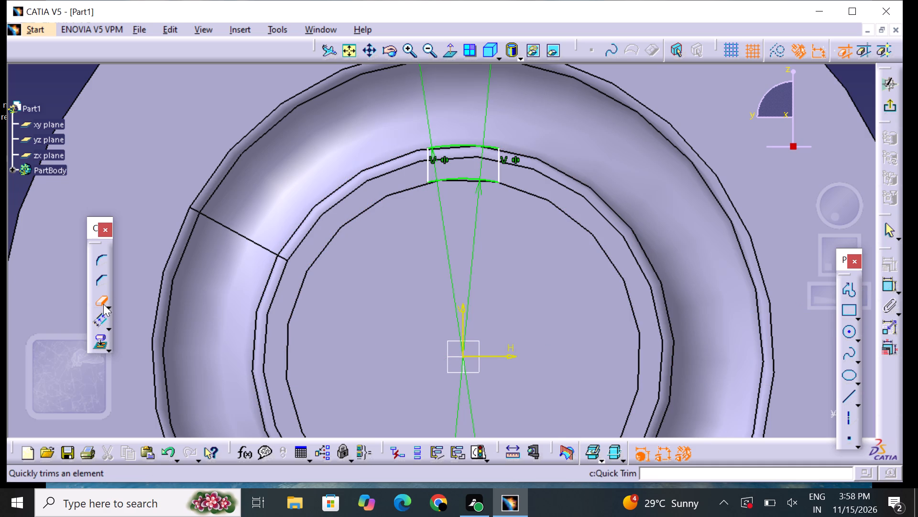
{"action": "left_click", "coordinate": [103, 303]}
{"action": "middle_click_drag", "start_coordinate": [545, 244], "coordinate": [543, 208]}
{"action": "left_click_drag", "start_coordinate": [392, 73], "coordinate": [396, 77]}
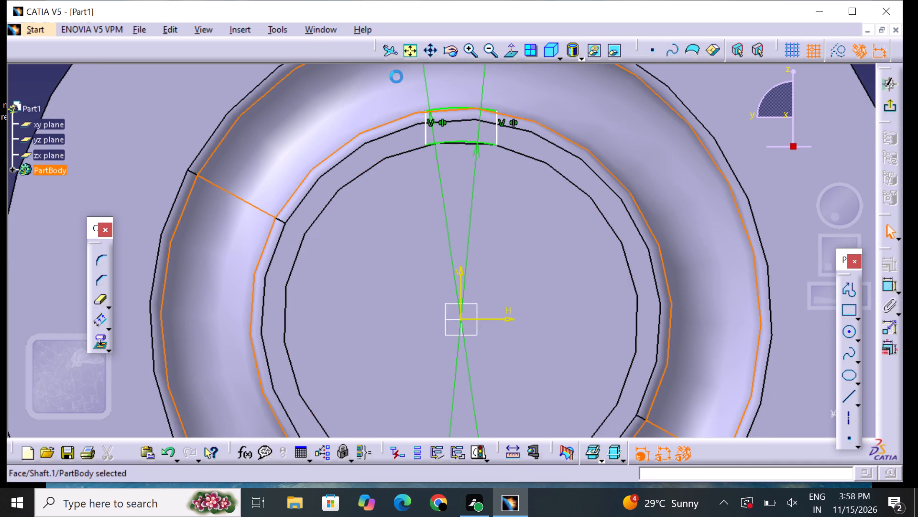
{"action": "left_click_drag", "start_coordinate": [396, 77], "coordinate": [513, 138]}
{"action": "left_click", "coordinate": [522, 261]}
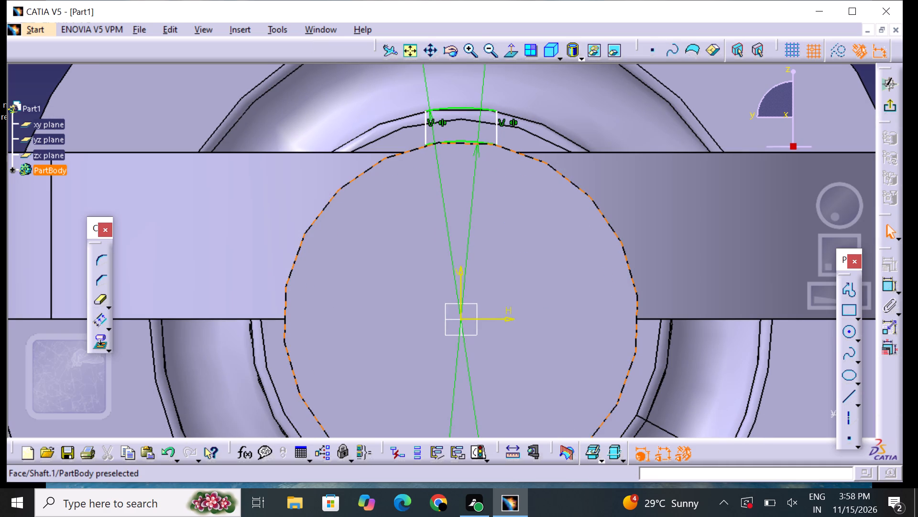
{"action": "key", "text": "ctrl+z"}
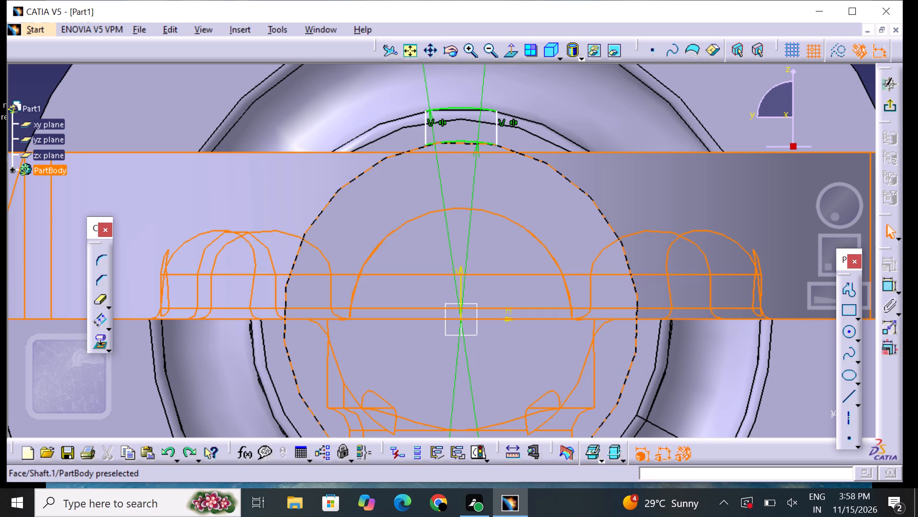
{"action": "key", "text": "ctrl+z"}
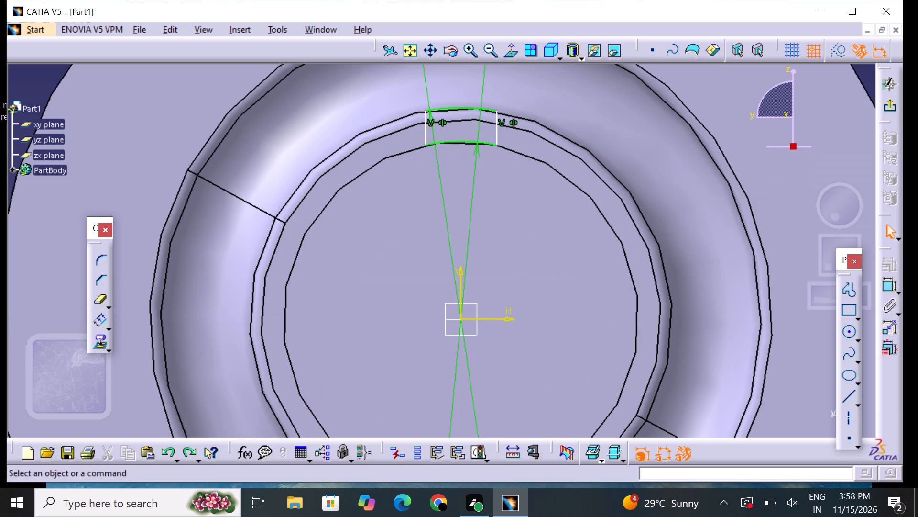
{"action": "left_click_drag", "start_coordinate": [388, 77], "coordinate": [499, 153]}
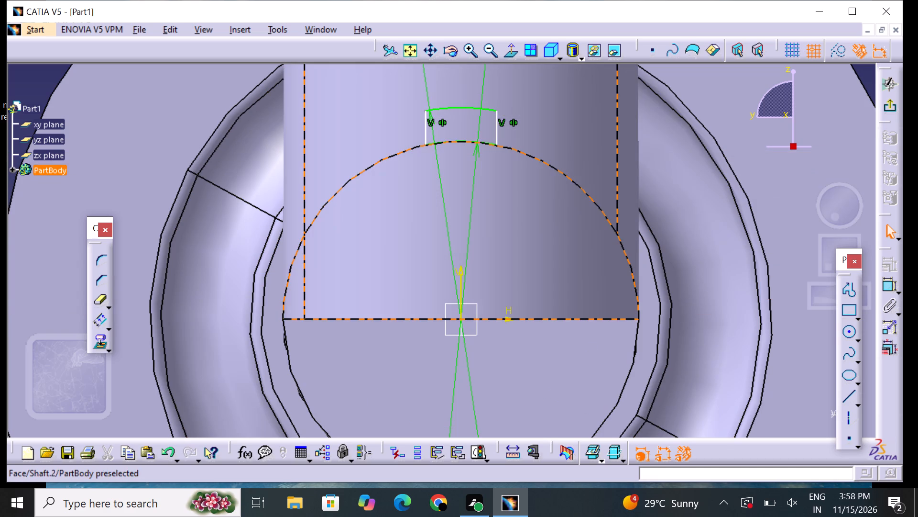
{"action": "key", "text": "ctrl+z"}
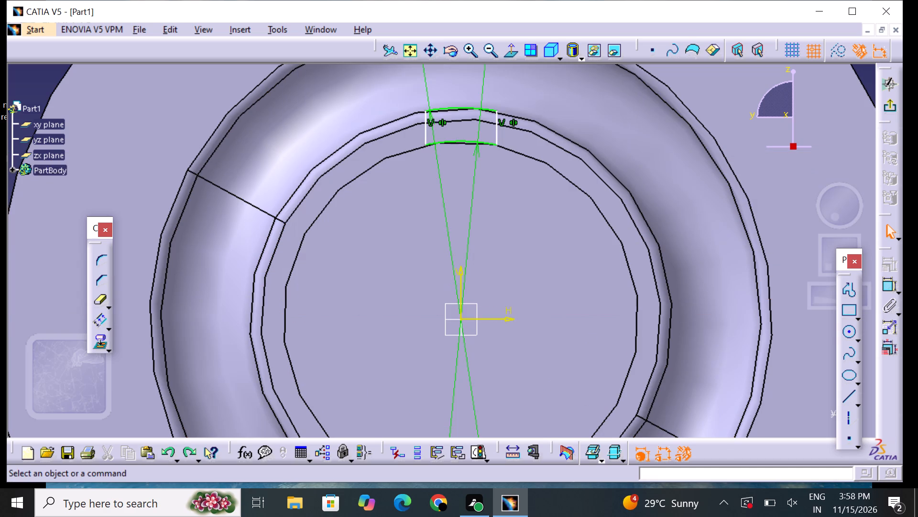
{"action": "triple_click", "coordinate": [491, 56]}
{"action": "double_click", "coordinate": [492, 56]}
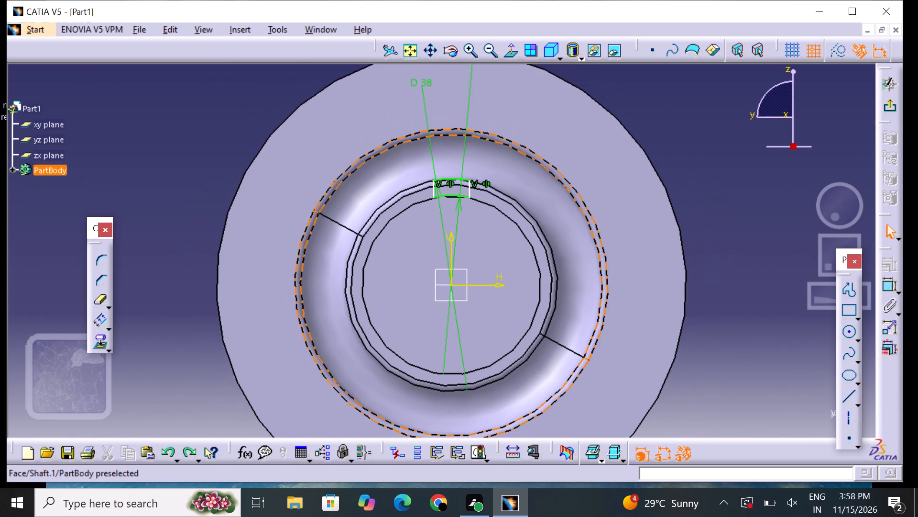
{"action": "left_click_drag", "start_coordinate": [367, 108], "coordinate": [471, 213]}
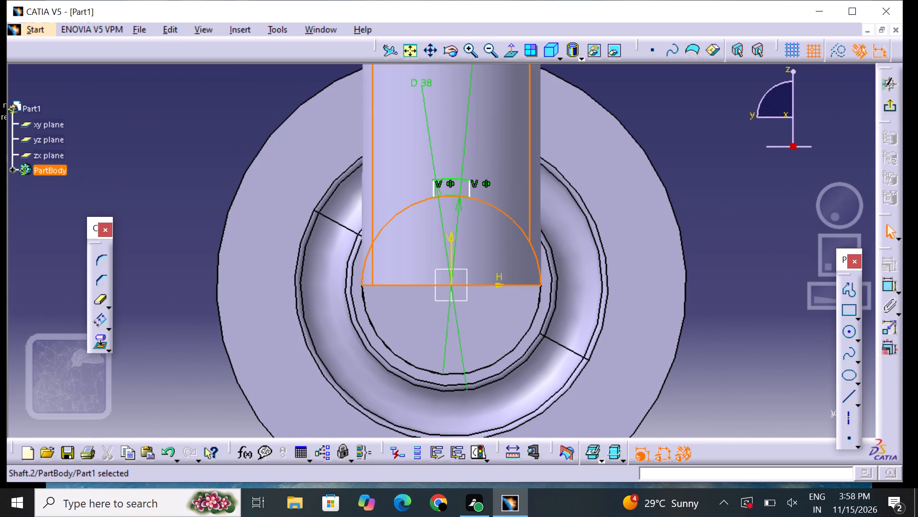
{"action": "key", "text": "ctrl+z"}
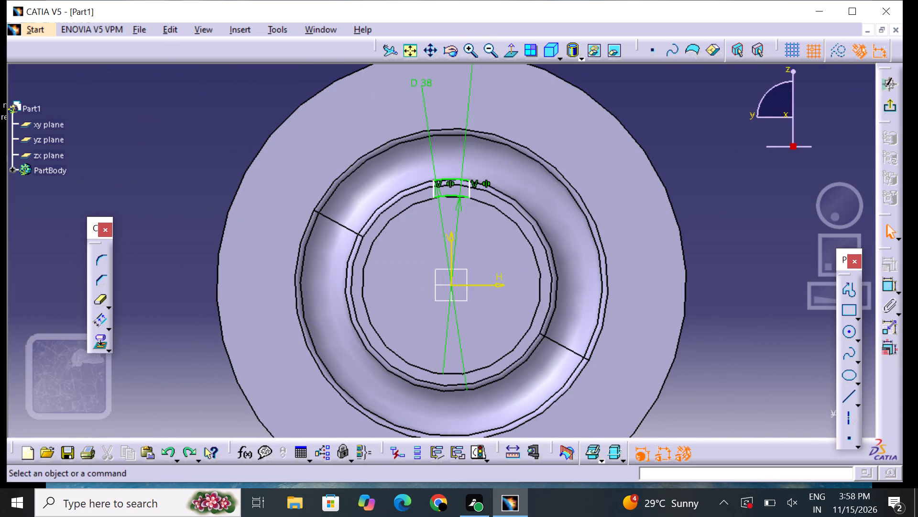
Rotate the complete notch profile about the sketch origin in duplicate mode with 7 instances.
{"action": "left_click", "coordinate": [161, 138]}
{"action": "left_click_drag", "start_coordinate": [178, 124], "coordinate": [358, 200]}
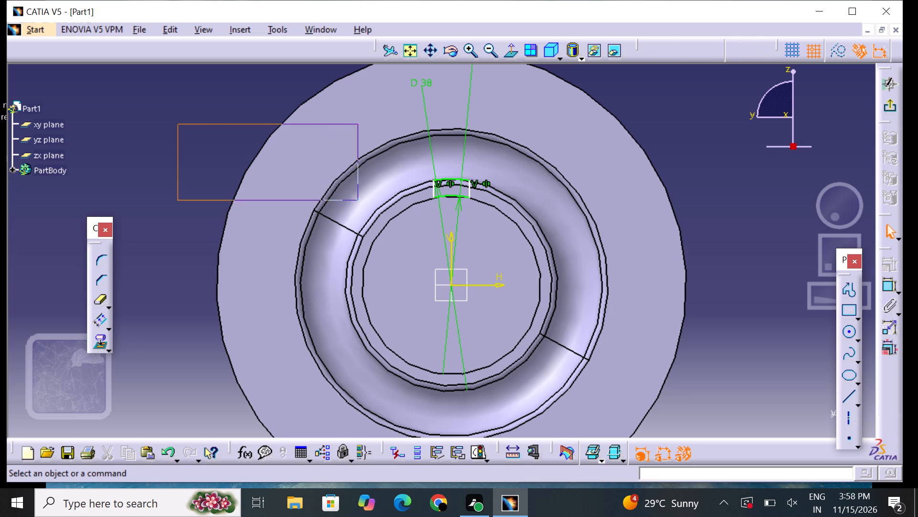
{"action": "left_click_drag", "start_coordinate": [358, 200], "coordinate": [530, 229]}
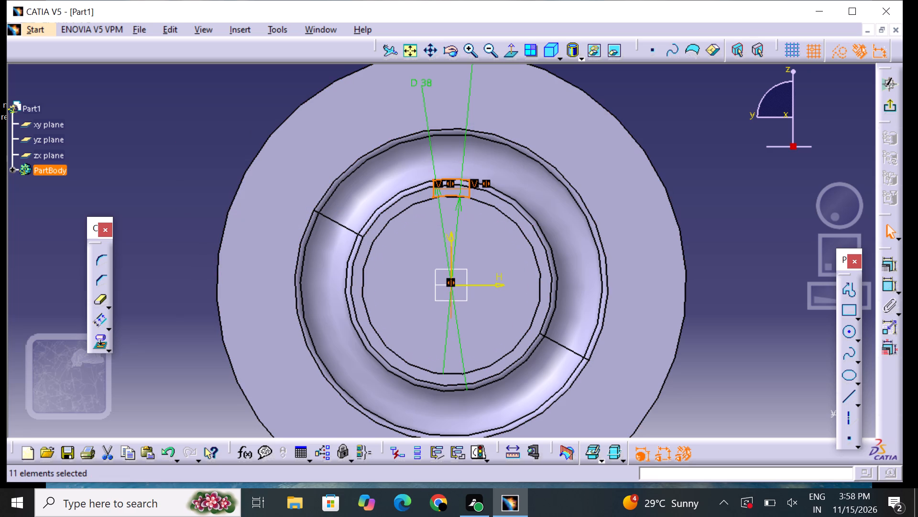
{"action": "left_click", "coordinate": [109, 305]}
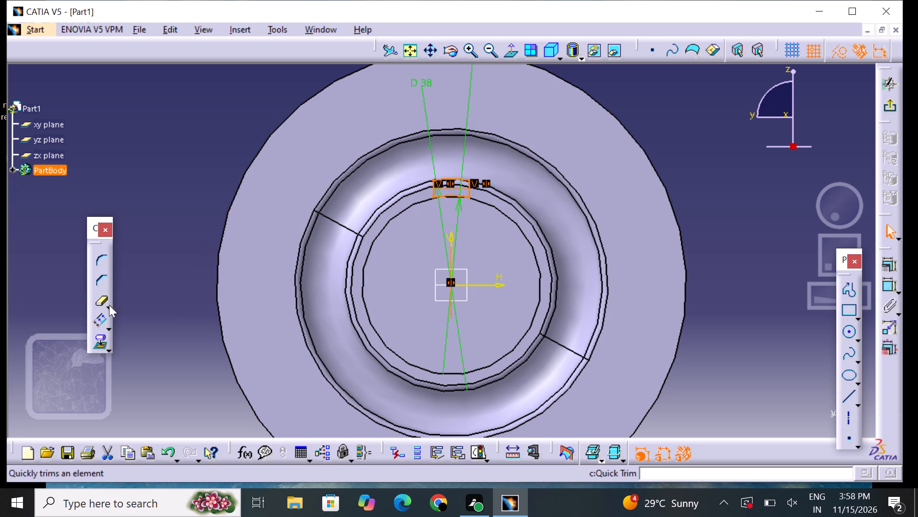
{"action": "left_click", "coordinate": [158, 359]}
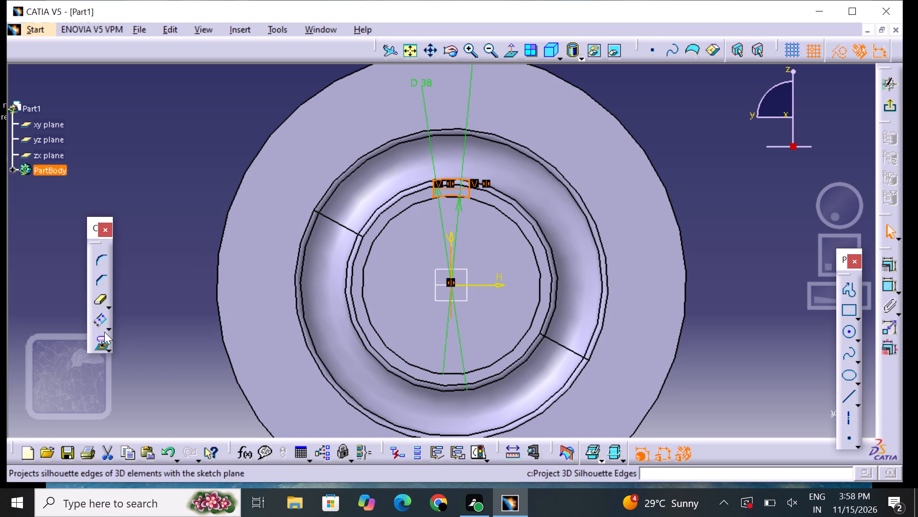
{"action": "left_click", "coordinate": [108, 326]}
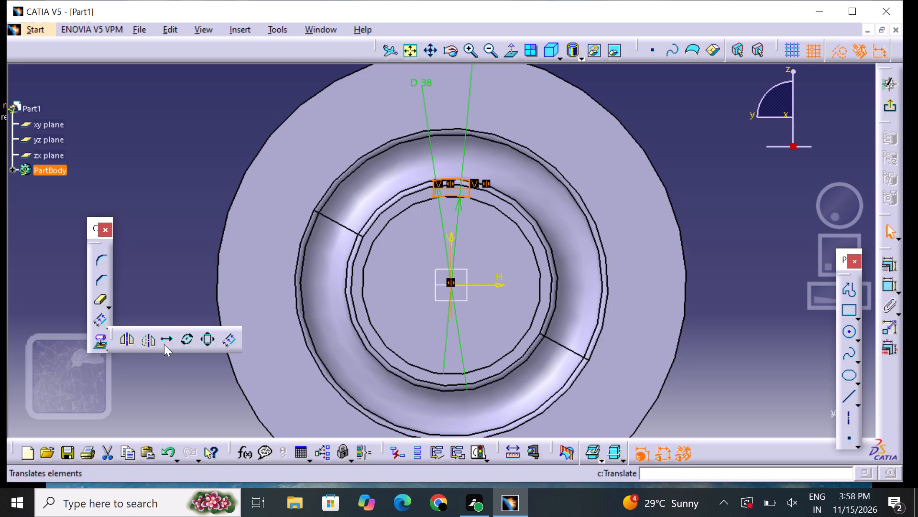
{"action": "left_click_drag", "start_coordinate": [184, 342], "coordinate": [183, 350]}
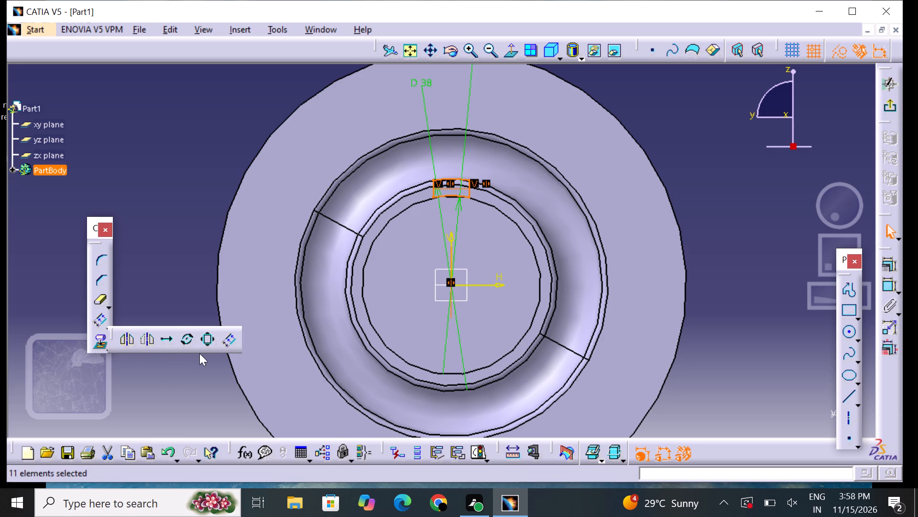
{"action": "left_click", "coordinate": [186, 340]}
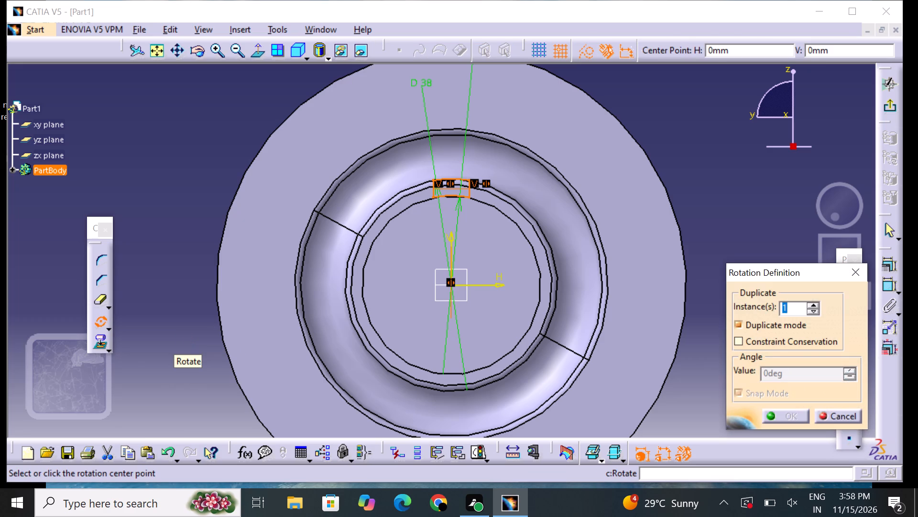
{"action": "key", "text": "BackSpace"}
{"action": "key", "text": "7"}
{"action": "left_click", "coordinate": [448, 284]}
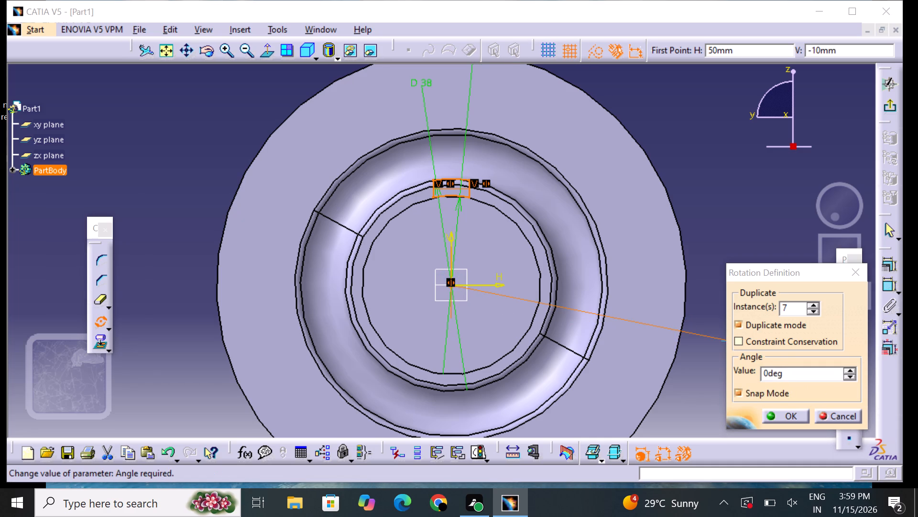
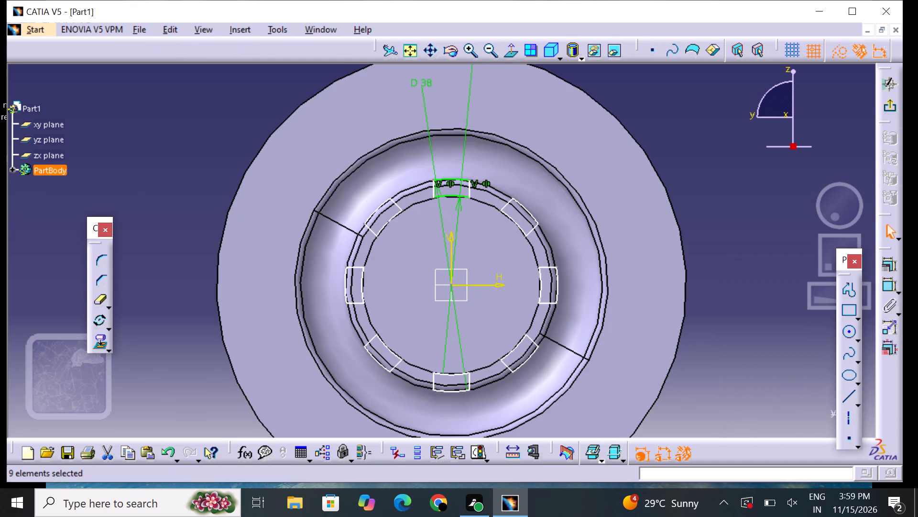
Leave the sketch and pad its ring of notch profiles 50 mm in the reversed direction, back along the shaft end.
{"action": "left_click", "coordinate": [768, 366]}
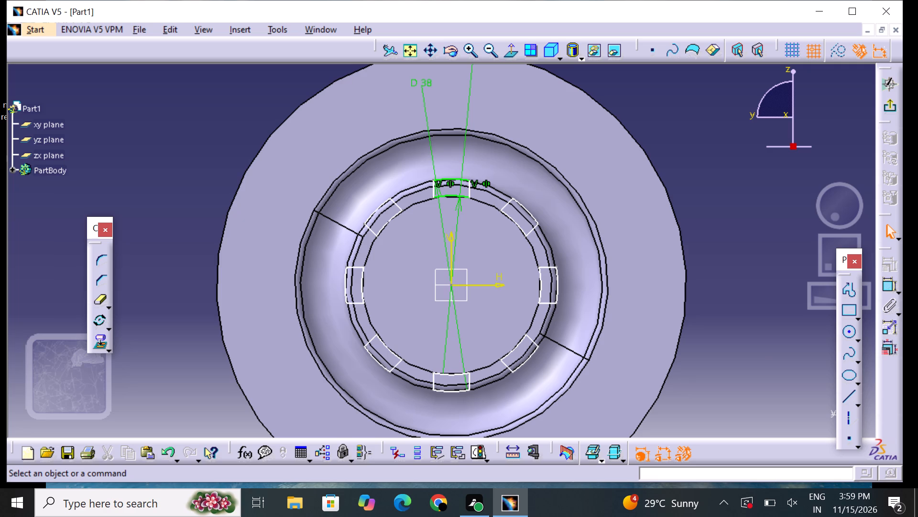
{"action": "left_click", "coordinate": [887, 103]}
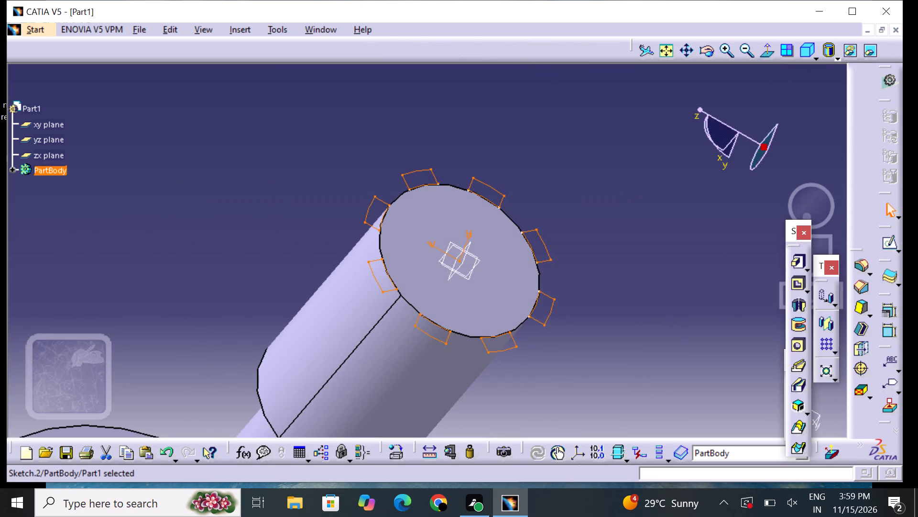
{"action": "left_click", "coordinate": [802, 266]}
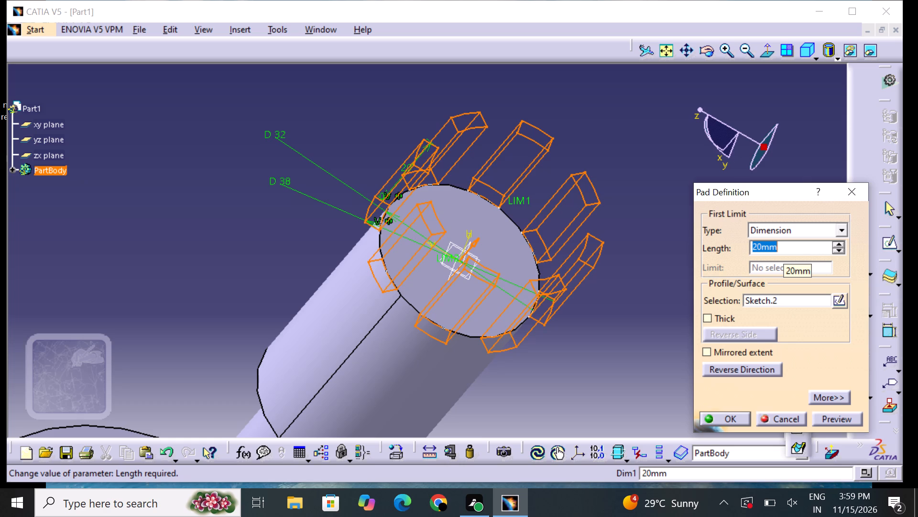
{"action": "key", "text": "BackSpace"}
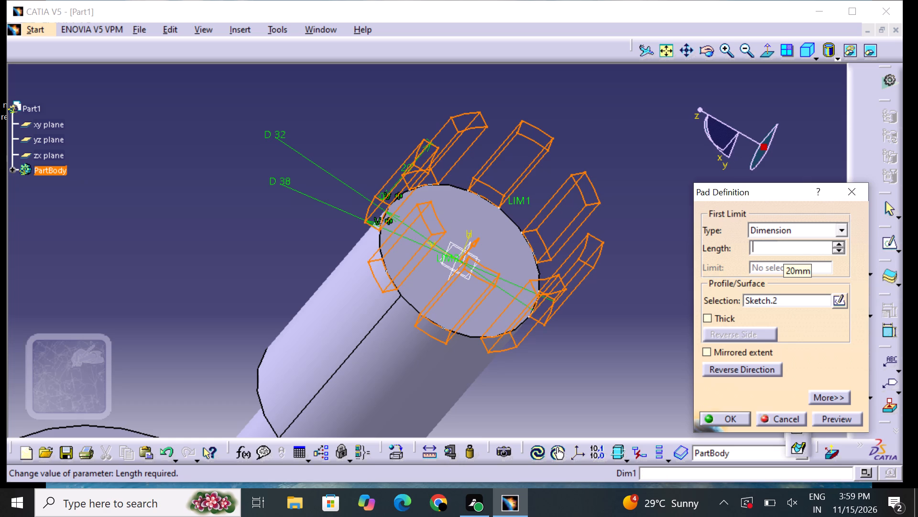
{"action": "type", "text": "50"}
{"action": "left_click", "coordinate": [737, 371]}
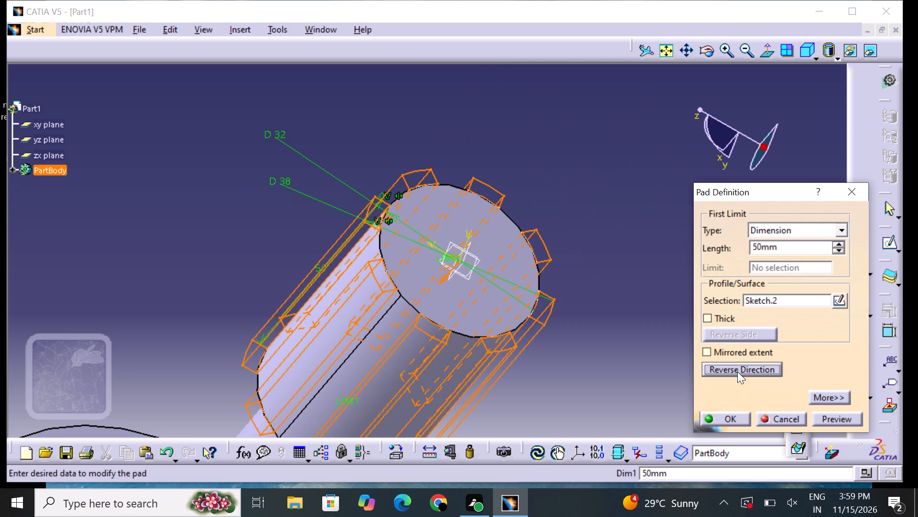
{"action": "left_click", "coordinate": [832, 421]}
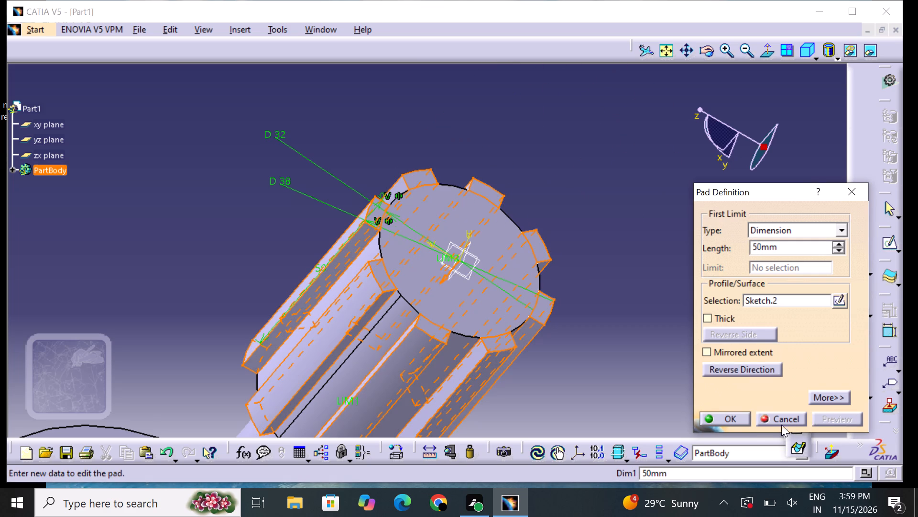
{"action": "left_click", "coordinate": [737, 416]}
{"action": "left_click", "coordinate": [582, 363]}
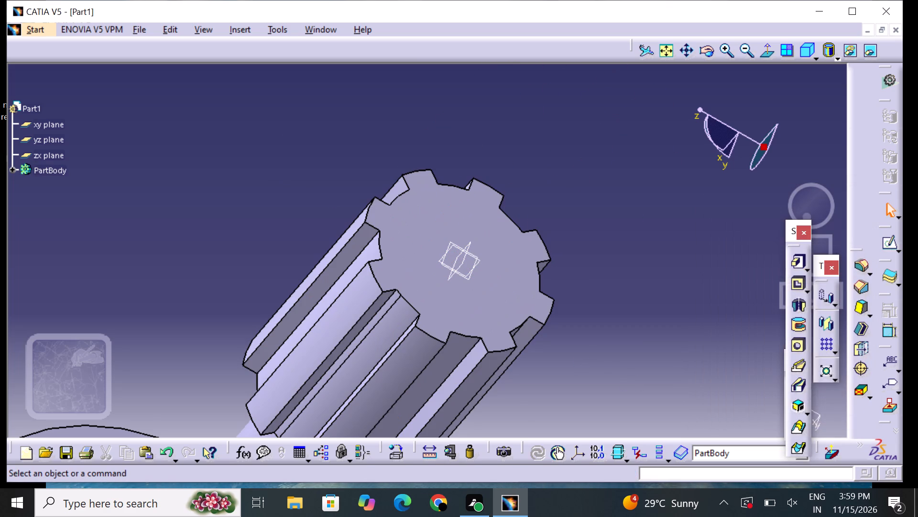
Inspect the padded teeth on the shaft end and the whole flanged shaft from several angles.
{"action": "middle_click_drag", "start_coordinate": [593, 318], "coordinate": [609, 263]}
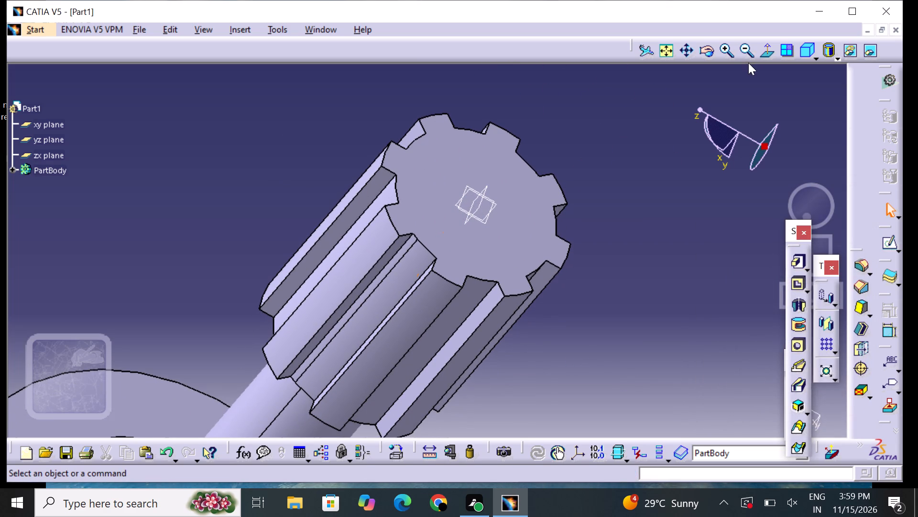
{"action": "left_click", "coordinate": [749, 54]}
{"action": "left_click", "coordinate": [749, 54]}
{"action": "left_click", "coordinate": [749, 54]}
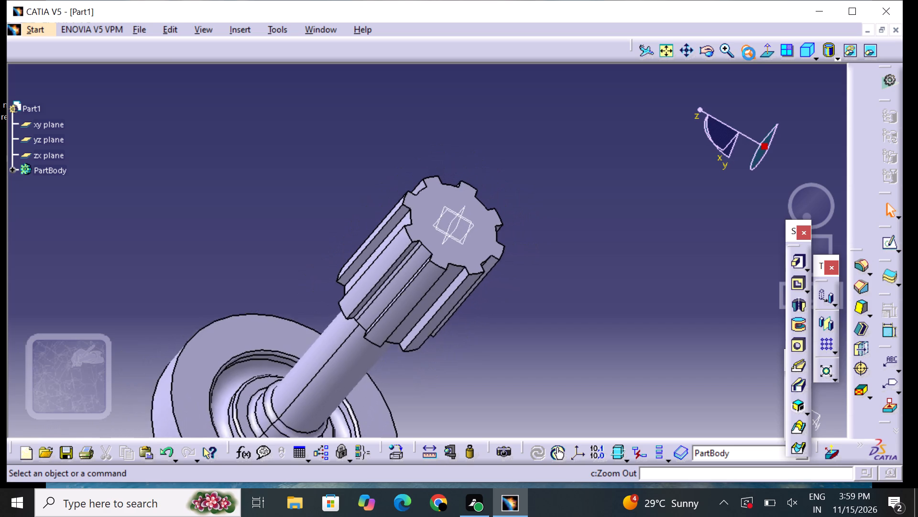
{"action": "middle_click_drag", "start_coordinate": [564, 268], "coordinate": [572, 221]}
{"action": "middle_click_drag", "start_coordinate": [587, 231], "coordinate": [562, 217]}
{"action": "right_click_drag", "start_coordinate": [587, 231], "coordinate": [562, 217]}
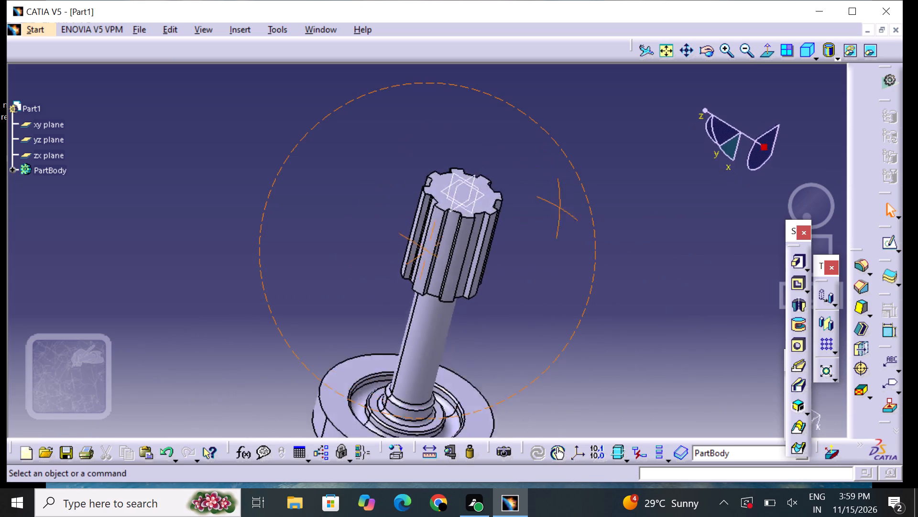
{"action": "middle_click_drag", "start_coordinate": [562, 217], "coordinate": [618, 270]}
{"action": "right_click_drag", "start_coordinate": [562, 217], "coordinate": [618, 270]}
{"action": "middle_click_drag", "start_coordinate": [555, 277], "coordinate": [622, 249]}
{"action": "middle_click_drag", "start_coordinate": [645, 247], "coordinate": [517, 255]}
{"action": "right_click_drag", "start_coordinate": [645, 247], "coordinate": [517, 255]}
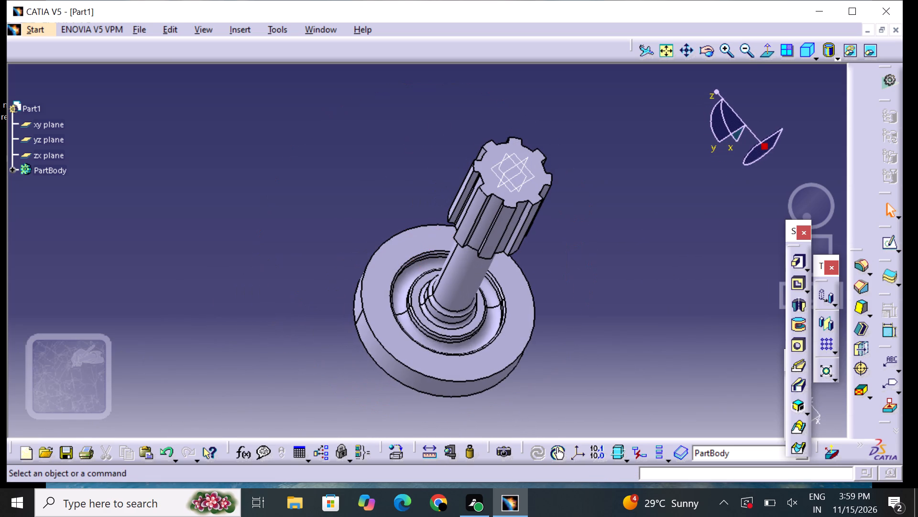
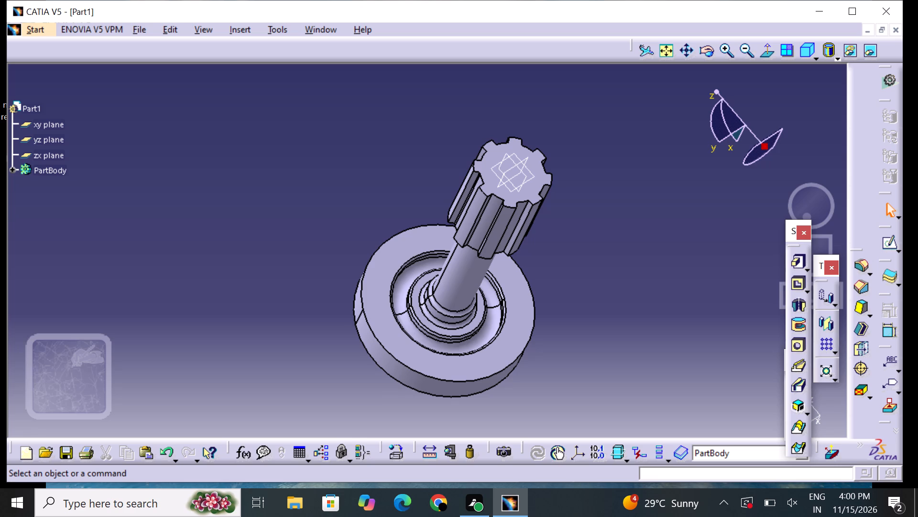
Open a new sketch on the flat outer face of the flange, on the side opposite the splined shaft.
{"action": "middle_click_drag", "start_coordinate": [557, 271], "coordinate": [208, 253]}
{"action": "right_click_drag", "start_coordinate": [557, 271], "coordinate": [208, 253]}
{"action": "middle_click_drag", "start_coordinate": [208, 253], "coordinate": [208, 252]}
{"action": "left_click", "coordinate": [491, 236]}
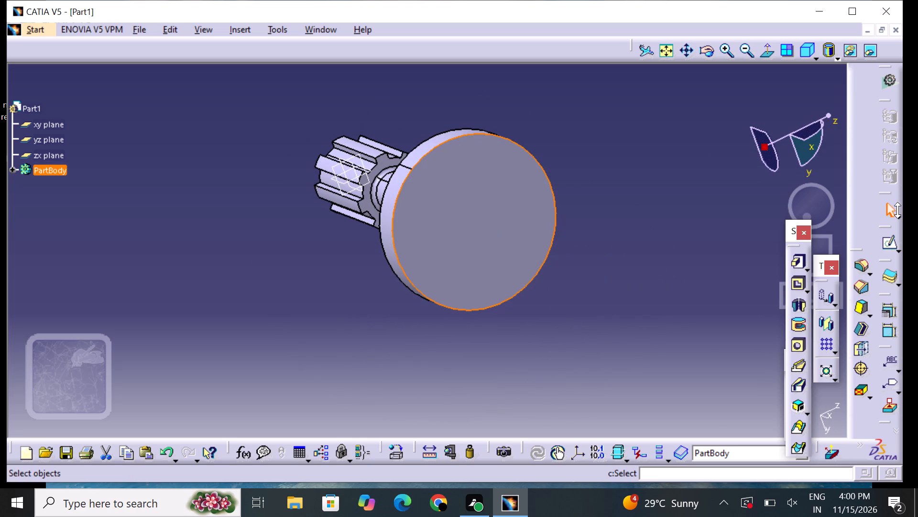
{"action": "left_click", "coordinate": [892, 248]}
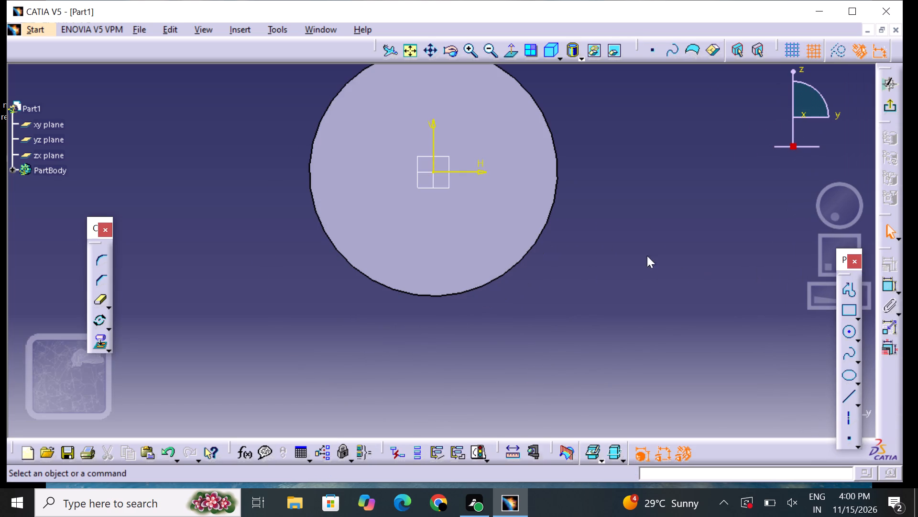
{"action": "middle_click_drag", "start_coordinate": [576, 210], "coordinate": [579, 297]}
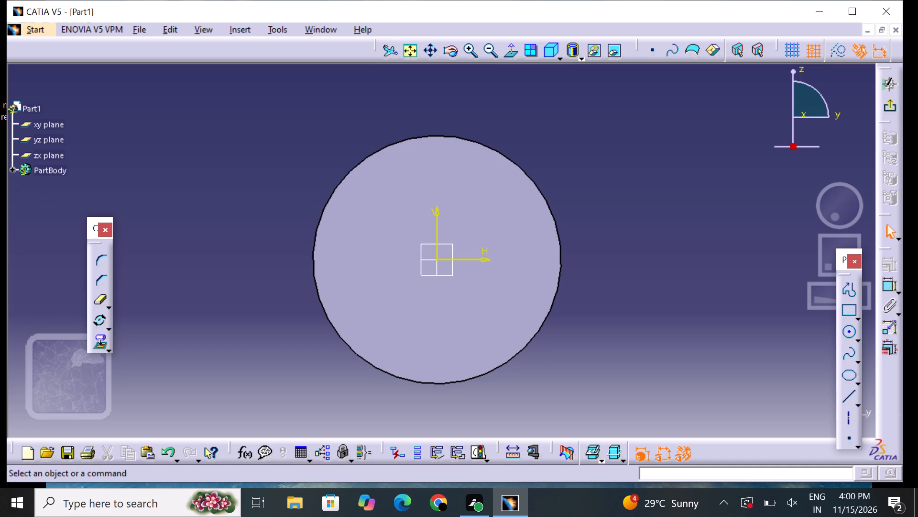
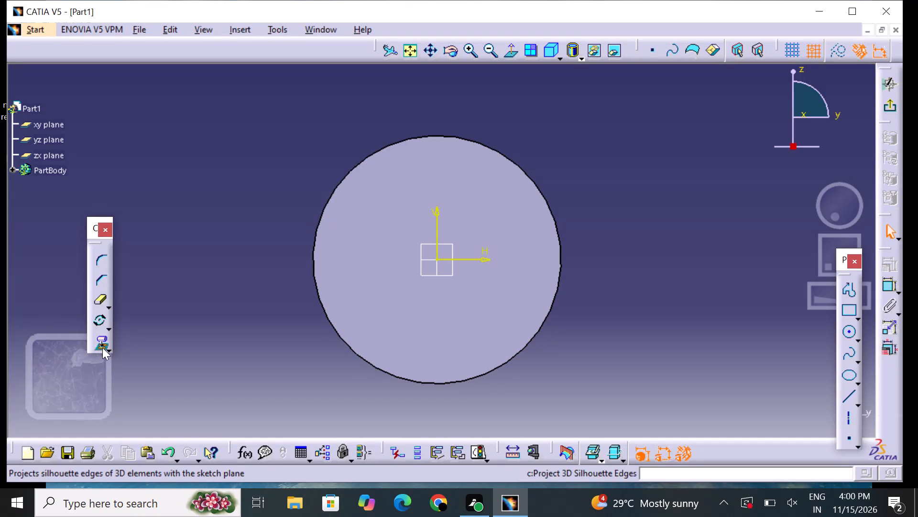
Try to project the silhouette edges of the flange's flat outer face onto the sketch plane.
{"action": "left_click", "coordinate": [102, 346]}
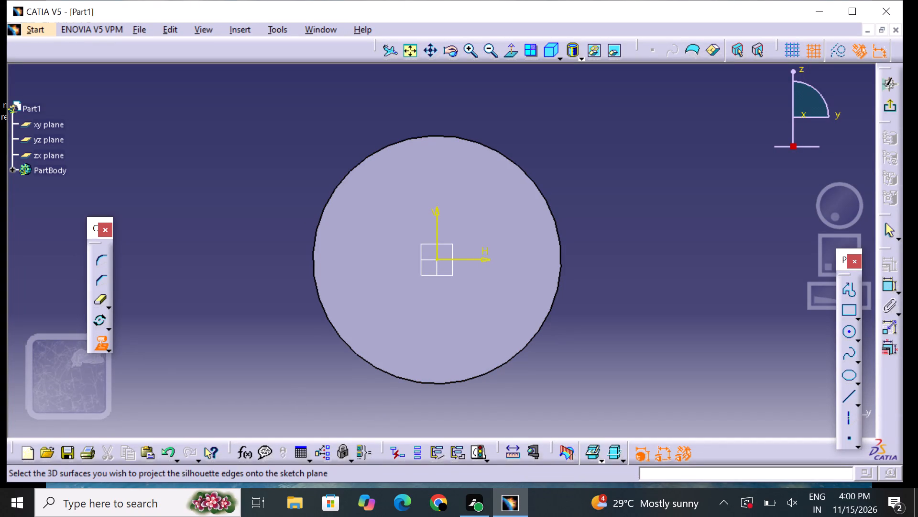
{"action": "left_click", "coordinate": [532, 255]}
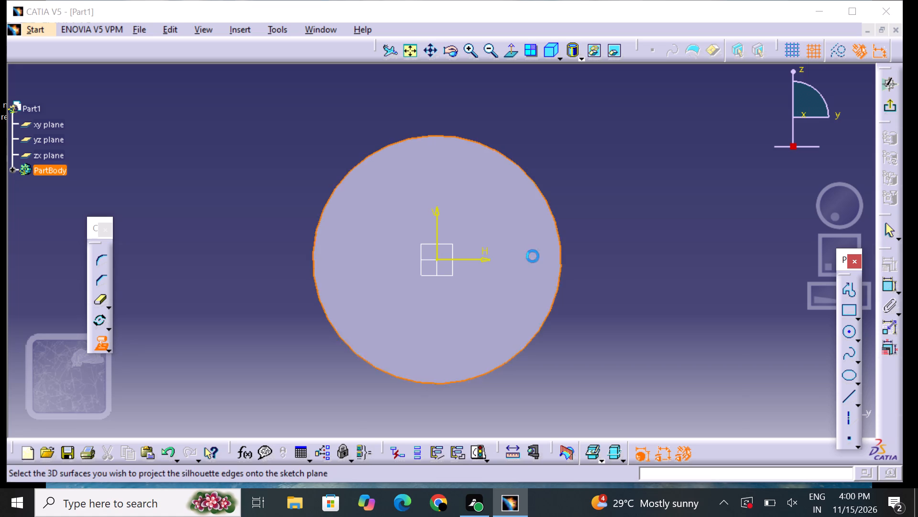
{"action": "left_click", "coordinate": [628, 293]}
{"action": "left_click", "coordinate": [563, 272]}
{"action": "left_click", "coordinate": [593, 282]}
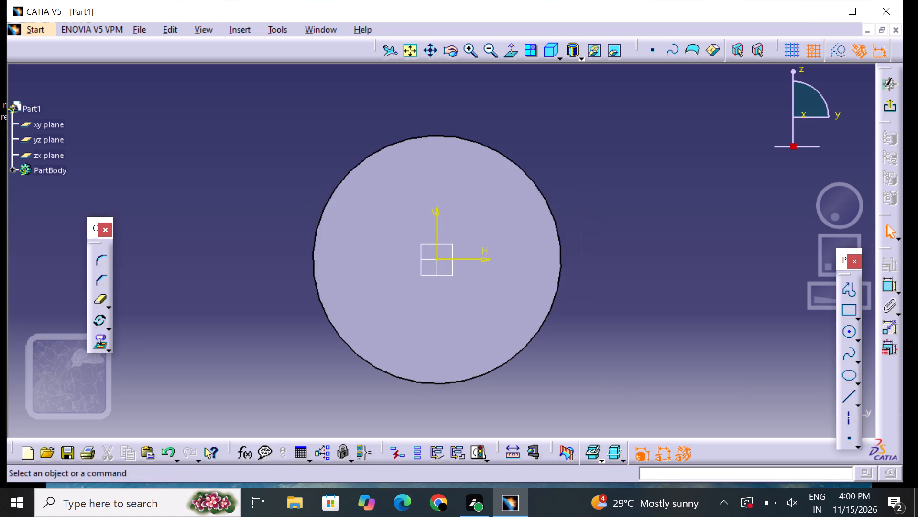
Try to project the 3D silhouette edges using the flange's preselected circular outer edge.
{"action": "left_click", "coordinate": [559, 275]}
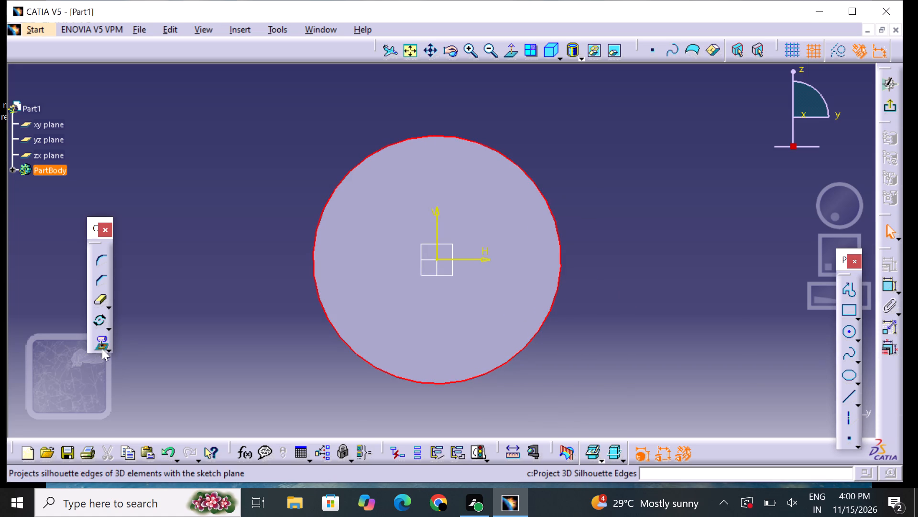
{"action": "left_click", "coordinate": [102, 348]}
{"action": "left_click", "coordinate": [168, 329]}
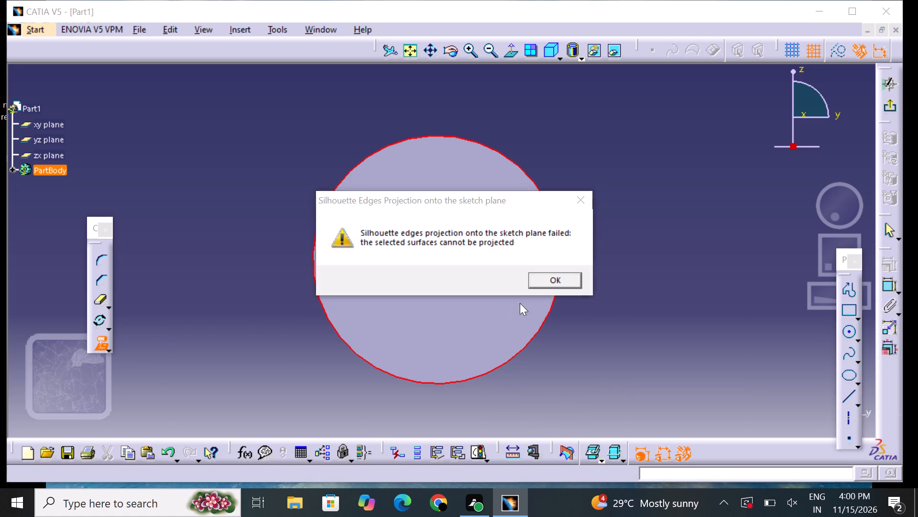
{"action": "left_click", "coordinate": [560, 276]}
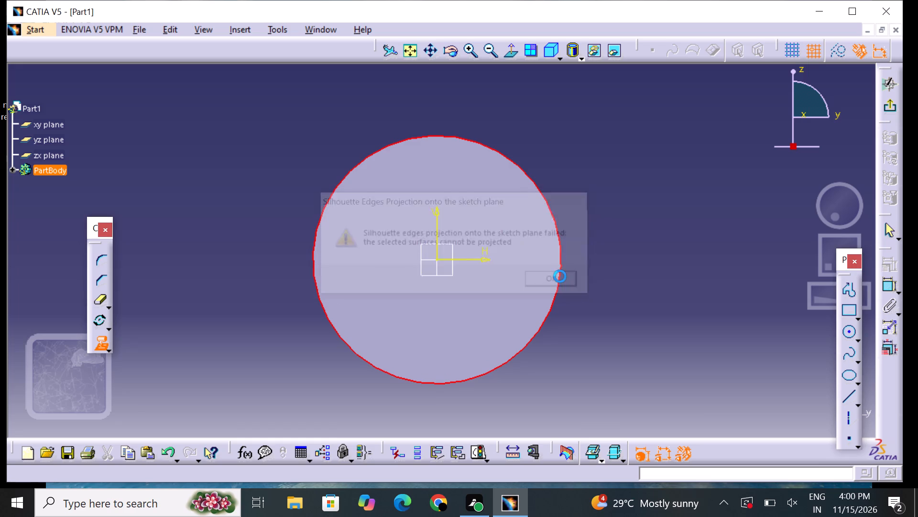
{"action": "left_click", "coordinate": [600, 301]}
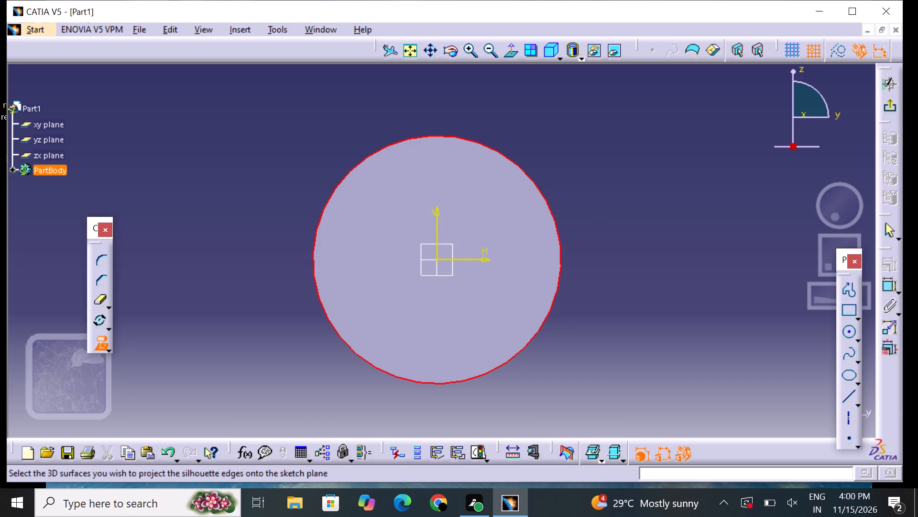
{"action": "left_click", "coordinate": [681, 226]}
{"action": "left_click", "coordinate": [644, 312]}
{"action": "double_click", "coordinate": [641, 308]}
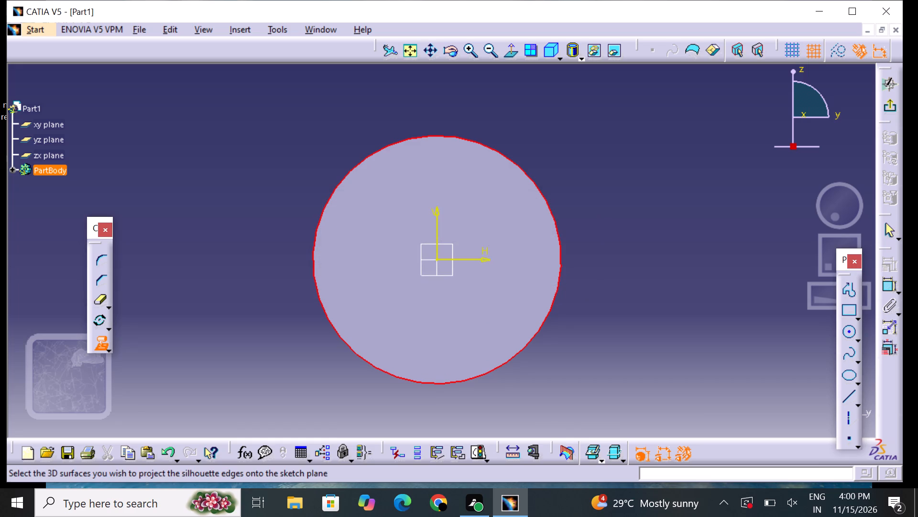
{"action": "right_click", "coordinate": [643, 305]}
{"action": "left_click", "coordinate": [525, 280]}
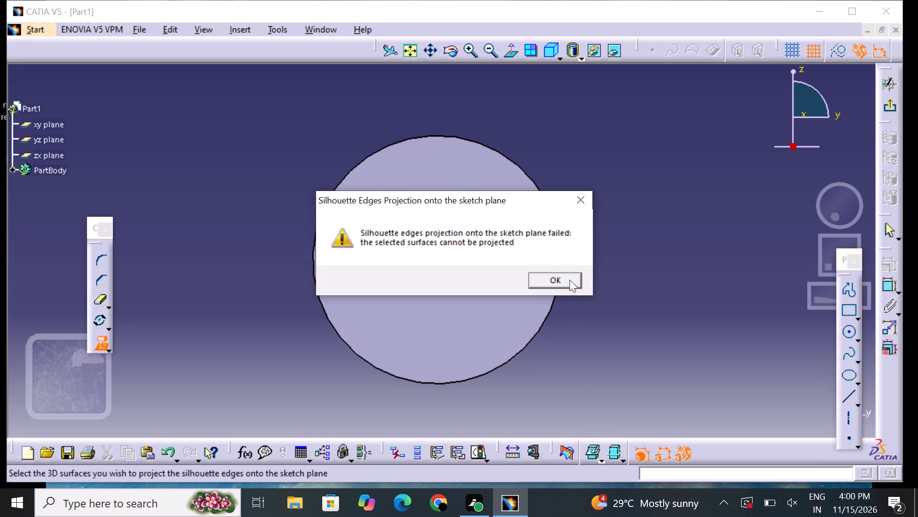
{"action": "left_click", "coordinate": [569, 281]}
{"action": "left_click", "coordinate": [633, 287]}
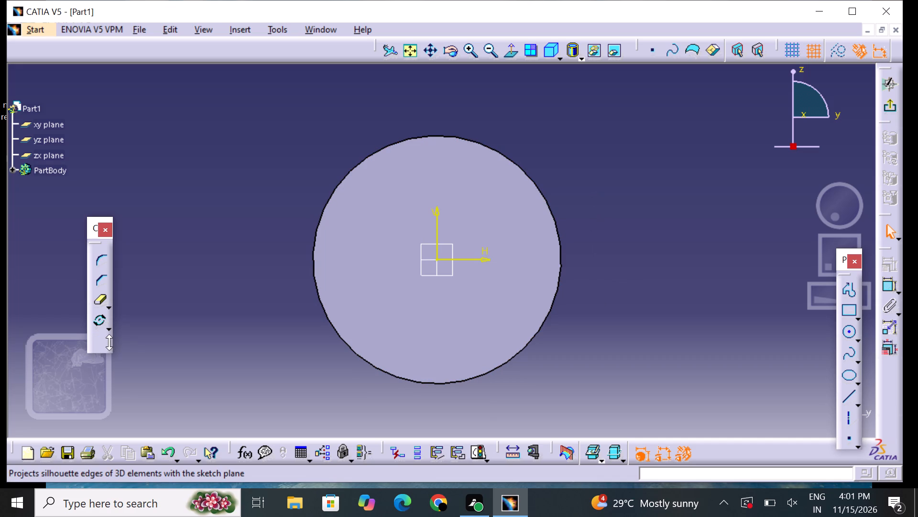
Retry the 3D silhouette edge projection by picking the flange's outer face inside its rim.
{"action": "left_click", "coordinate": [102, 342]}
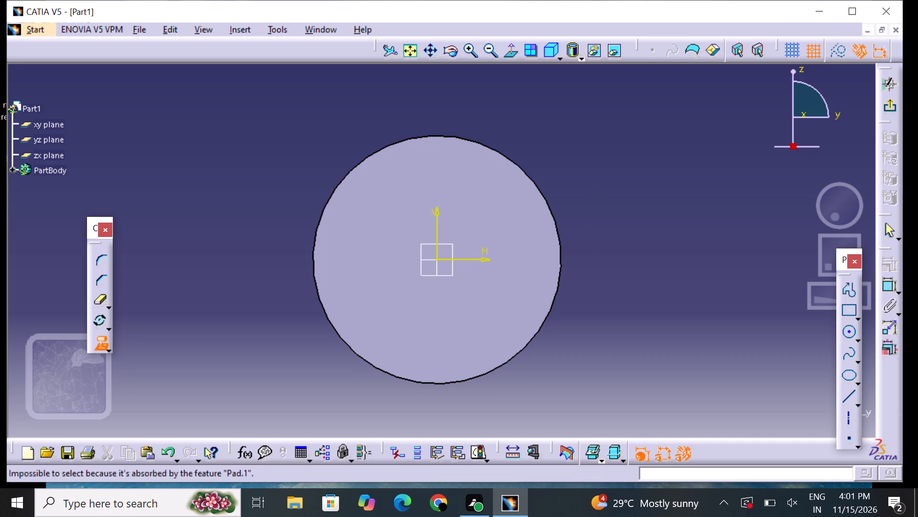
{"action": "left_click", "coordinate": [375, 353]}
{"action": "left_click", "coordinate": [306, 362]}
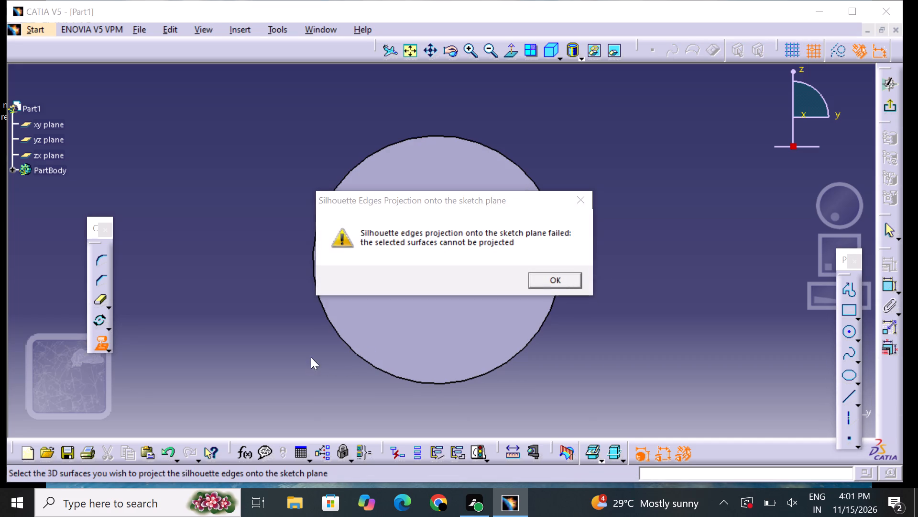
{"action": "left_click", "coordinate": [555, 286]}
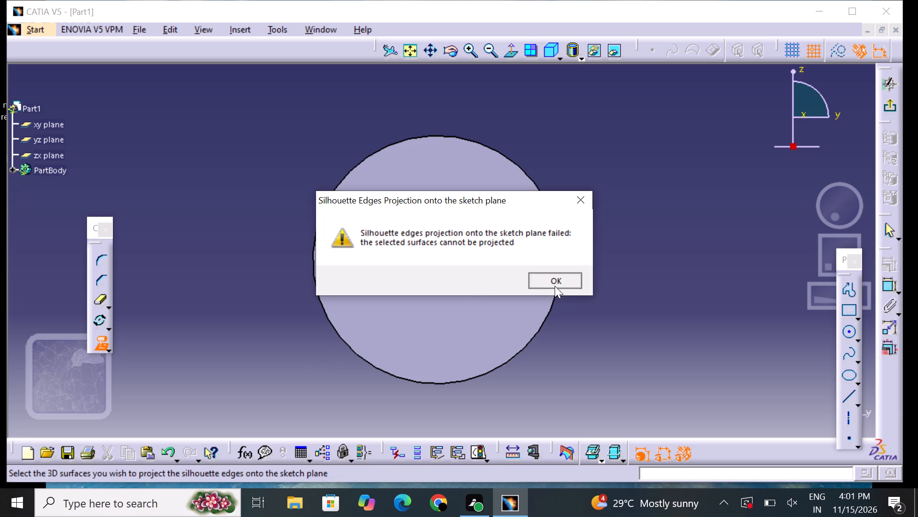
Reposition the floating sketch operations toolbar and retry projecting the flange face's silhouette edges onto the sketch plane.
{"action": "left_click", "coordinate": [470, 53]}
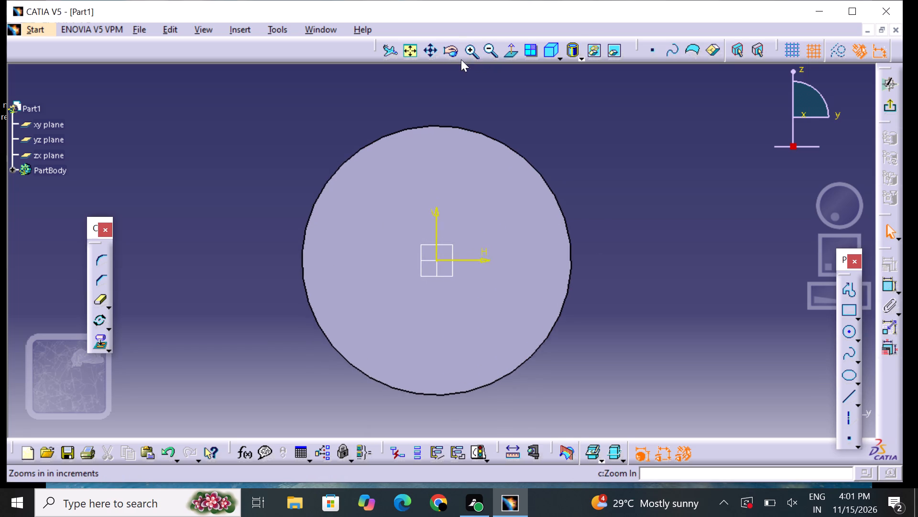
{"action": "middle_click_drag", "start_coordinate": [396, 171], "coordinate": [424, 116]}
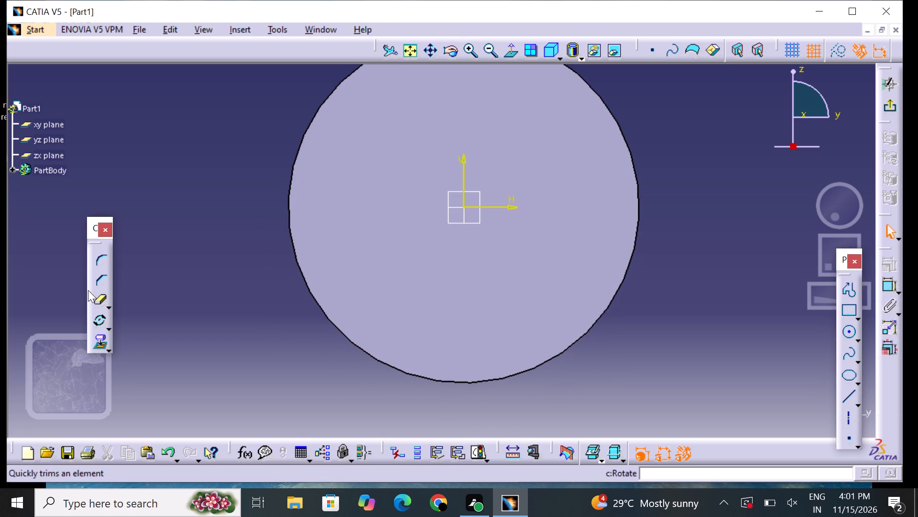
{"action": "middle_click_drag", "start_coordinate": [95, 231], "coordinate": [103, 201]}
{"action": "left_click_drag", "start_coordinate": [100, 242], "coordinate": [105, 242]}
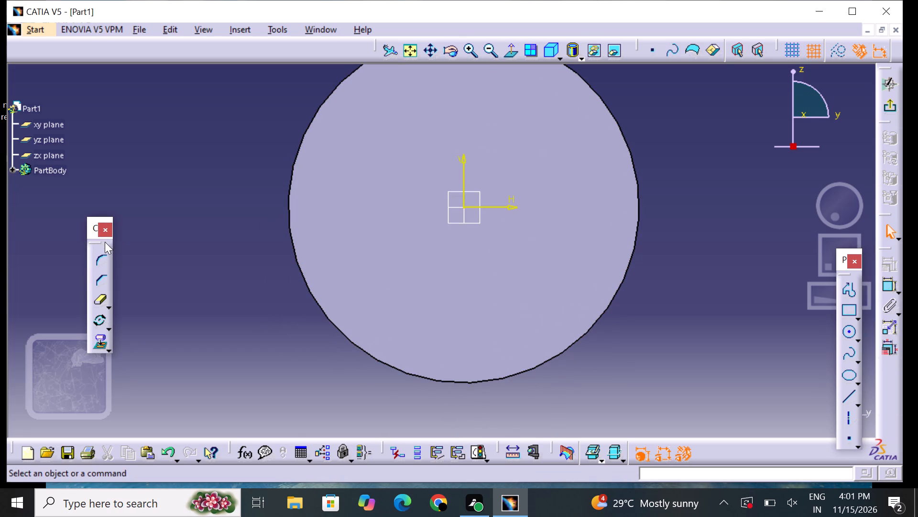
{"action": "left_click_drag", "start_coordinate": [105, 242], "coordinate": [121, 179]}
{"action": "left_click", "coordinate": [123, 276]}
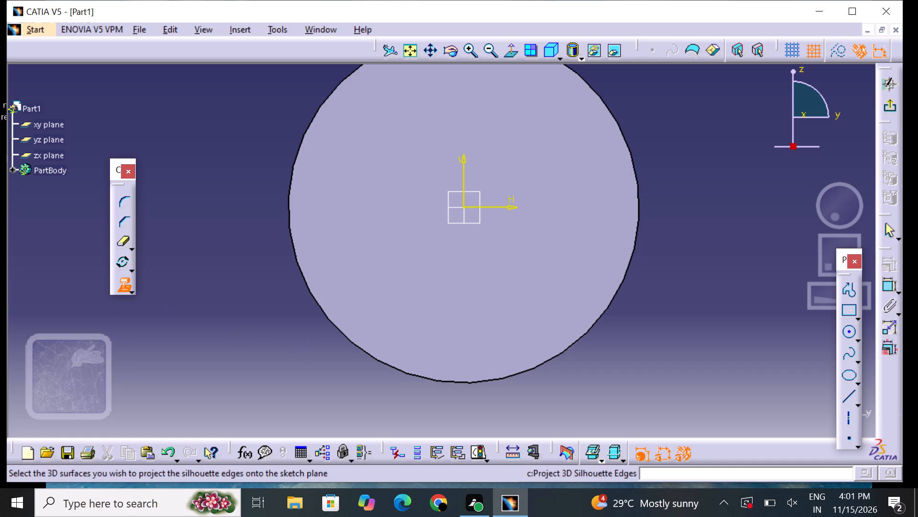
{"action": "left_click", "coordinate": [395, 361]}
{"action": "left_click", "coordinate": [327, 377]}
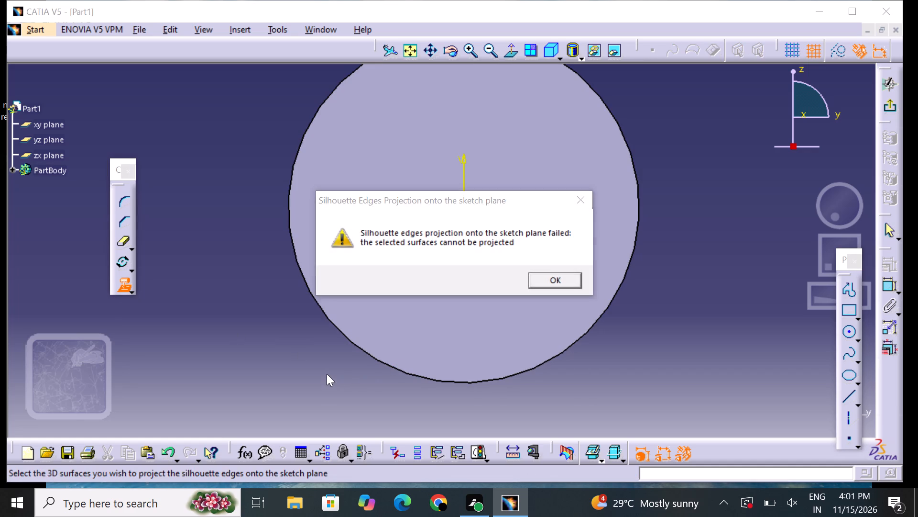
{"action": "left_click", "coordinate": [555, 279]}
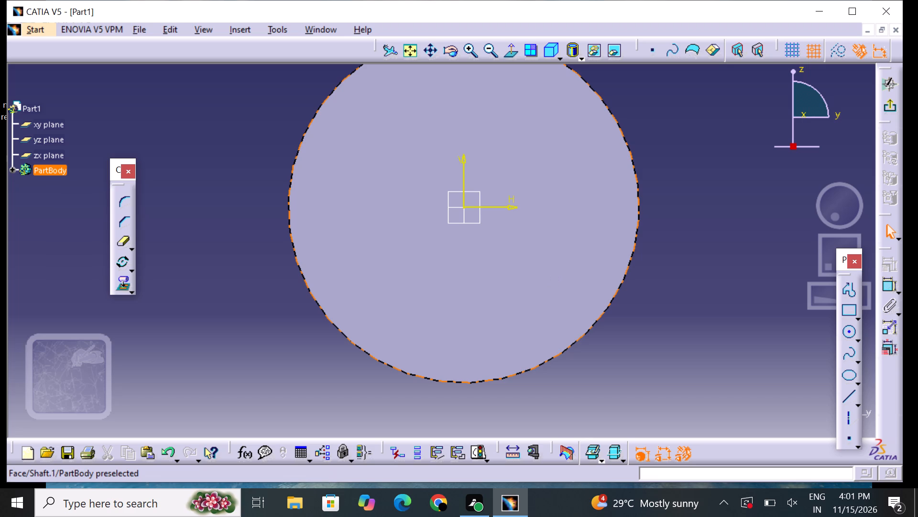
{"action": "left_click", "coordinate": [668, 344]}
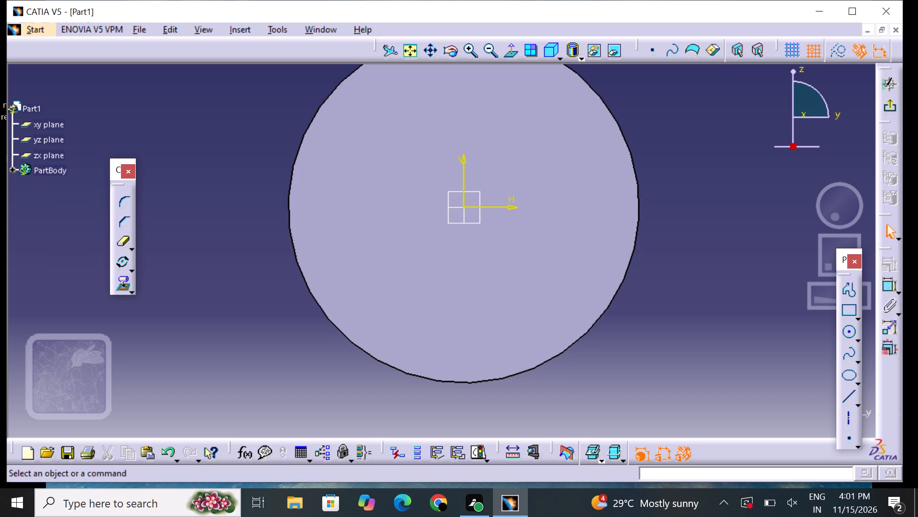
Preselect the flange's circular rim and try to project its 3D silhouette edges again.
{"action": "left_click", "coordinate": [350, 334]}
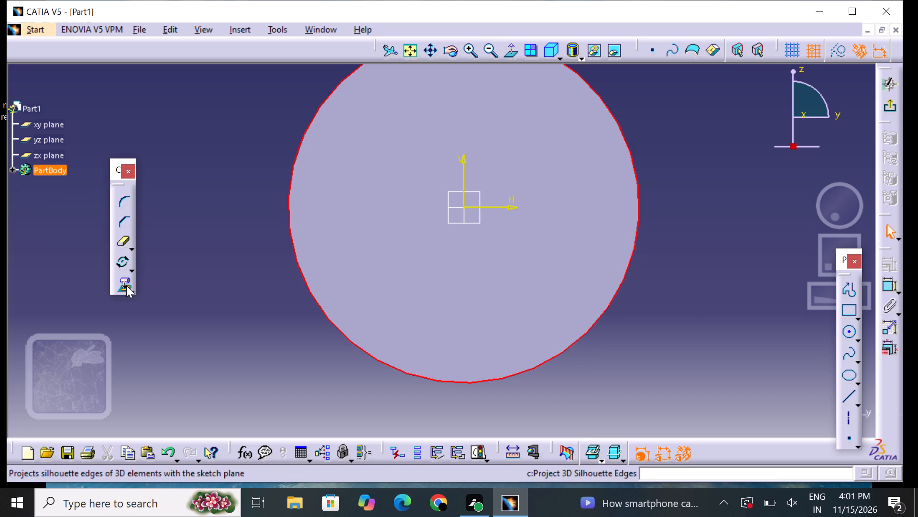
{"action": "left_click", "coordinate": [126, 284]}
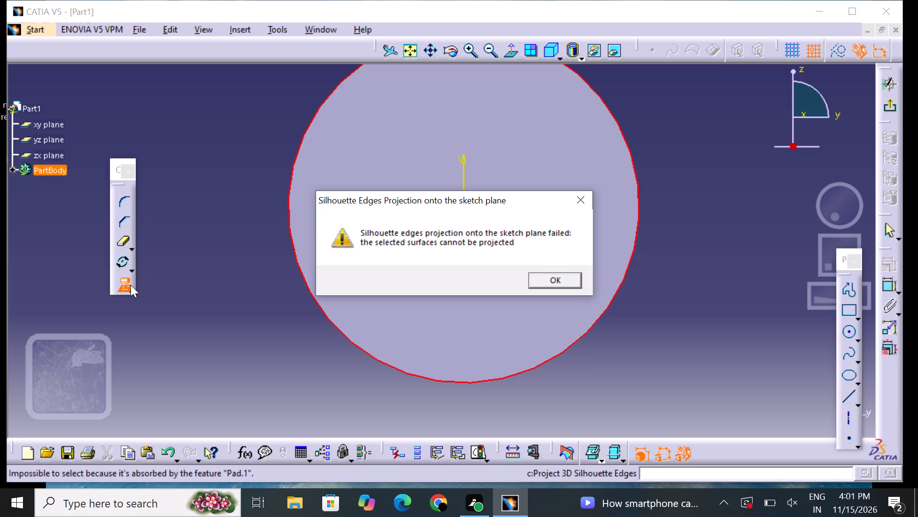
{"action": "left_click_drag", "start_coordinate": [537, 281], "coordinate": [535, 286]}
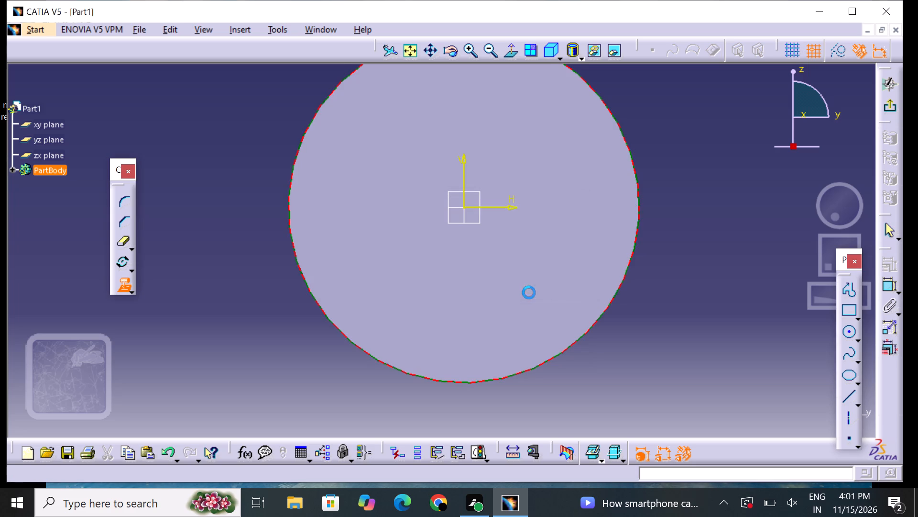
Exit the current sketch and open a new sketch on the flange's flat outer face.
{"action": "left_click", "coordinate": [888, 106]}
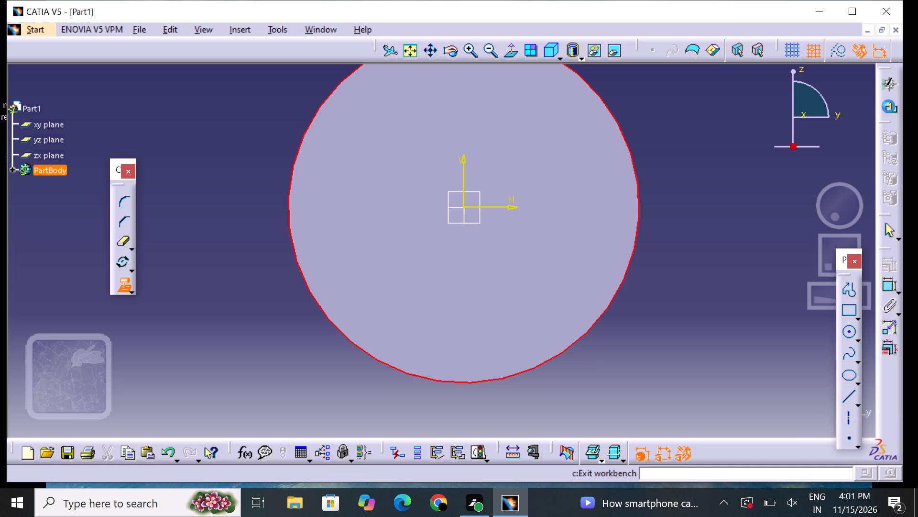
{"action": "left_click", "coordinate": [617, 311]}
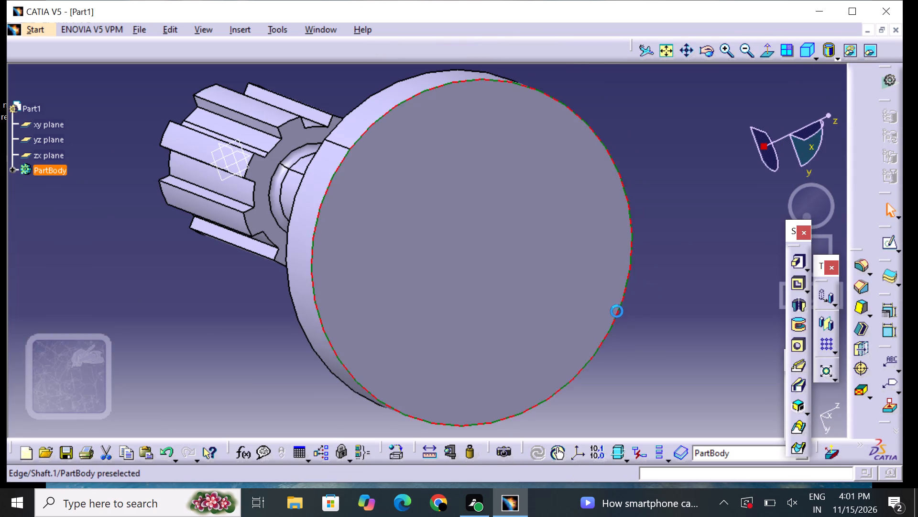
{"action": "left_click", "coordinate": [890, 245]}
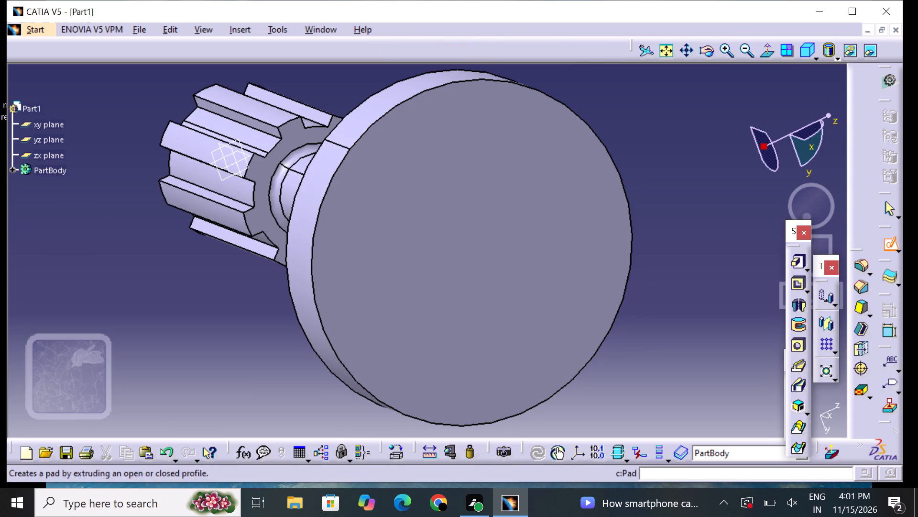
{"action": "left_click", "coordinate": [605, 278]}
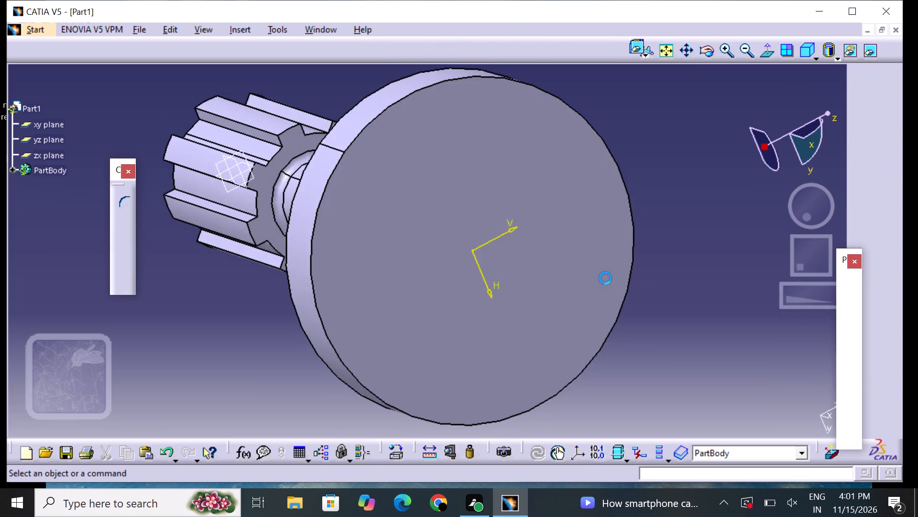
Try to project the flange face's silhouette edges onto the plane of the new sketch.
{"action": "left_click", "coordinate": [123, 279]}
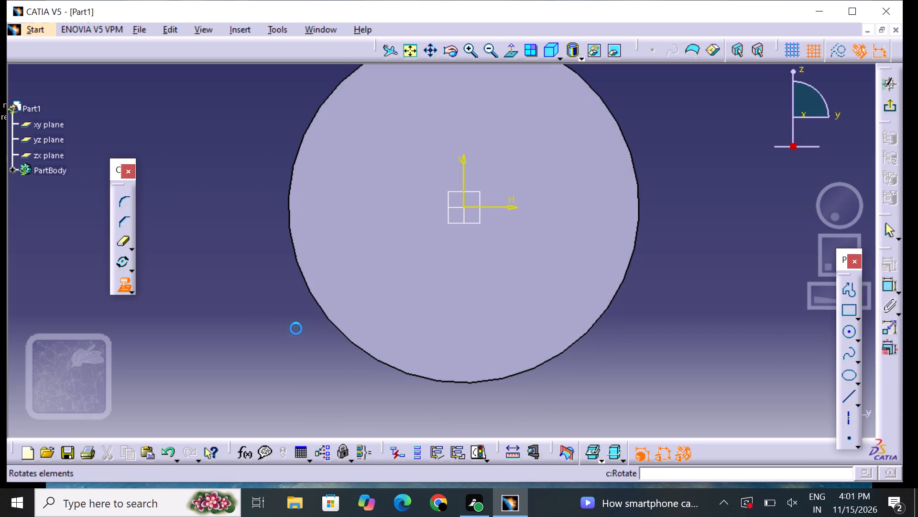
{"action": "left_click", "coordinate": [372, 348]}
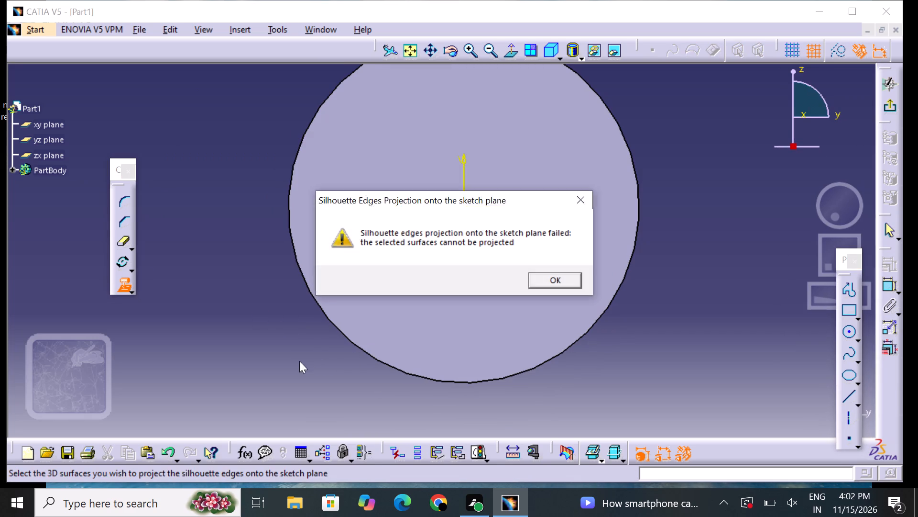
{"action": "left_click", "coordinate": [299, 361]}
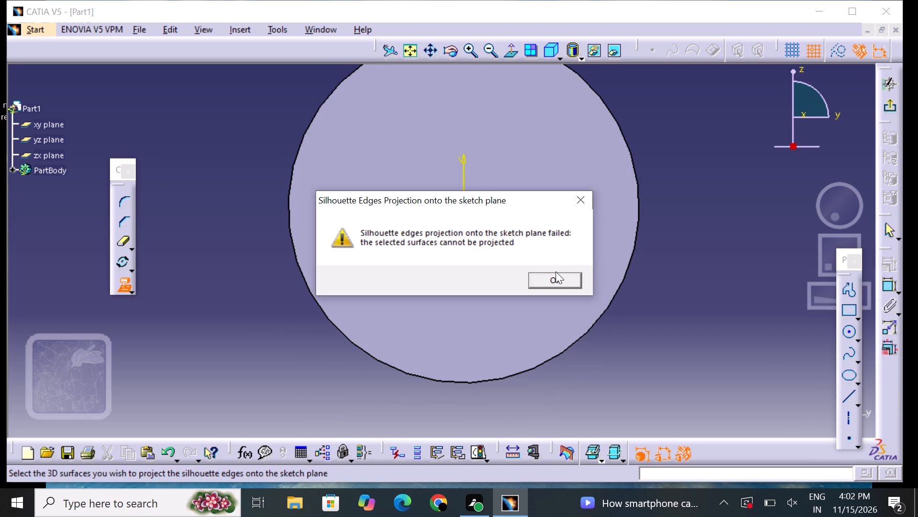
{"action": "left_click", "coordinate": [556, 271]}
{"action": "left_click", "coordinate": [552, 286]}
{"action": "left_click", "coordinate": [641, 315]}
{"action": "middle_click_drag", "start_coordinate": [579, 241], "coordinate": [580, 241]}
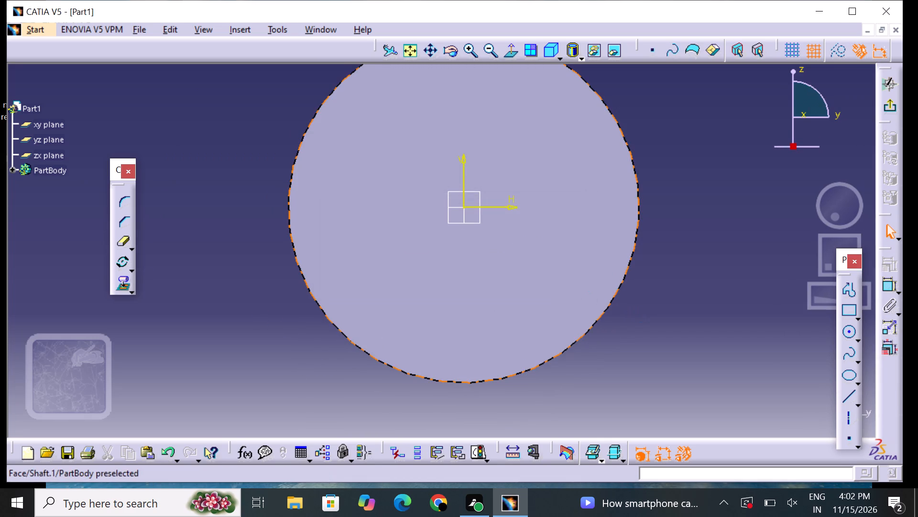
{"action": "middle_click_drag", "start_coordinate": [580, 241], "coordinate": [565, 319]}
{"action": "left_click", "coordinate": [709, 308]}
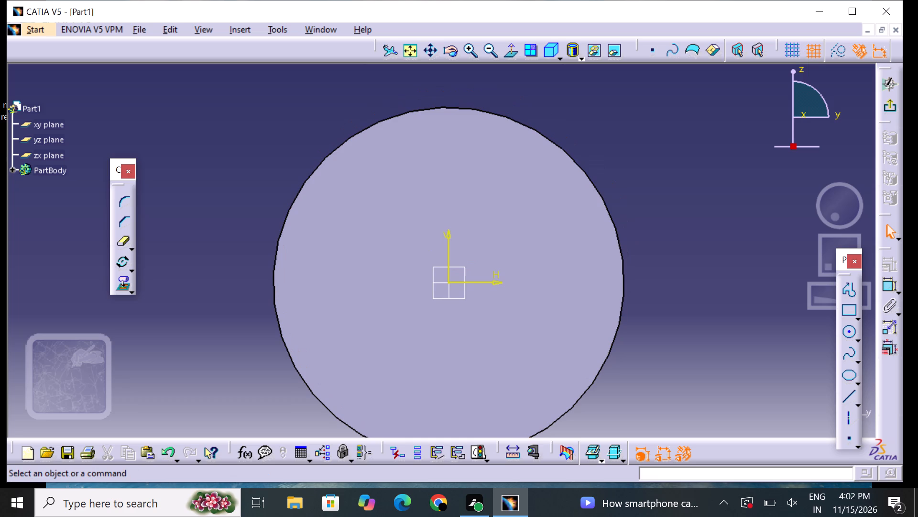
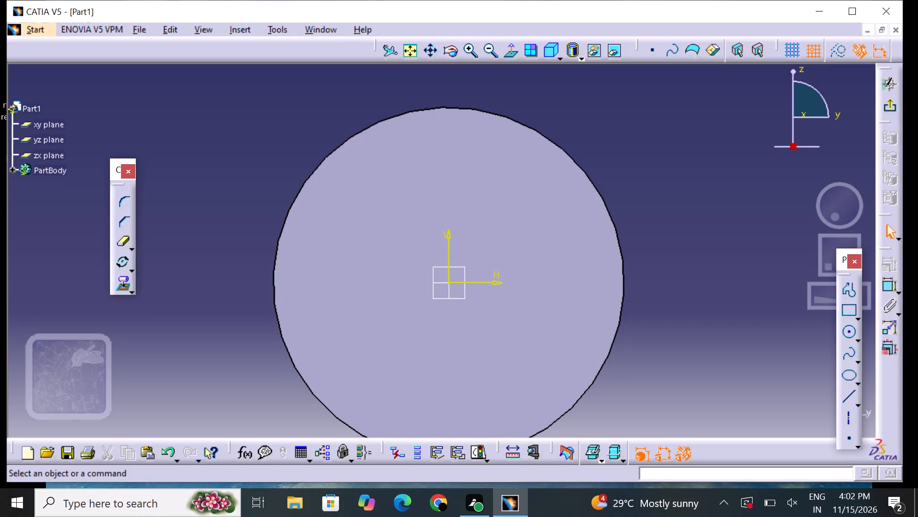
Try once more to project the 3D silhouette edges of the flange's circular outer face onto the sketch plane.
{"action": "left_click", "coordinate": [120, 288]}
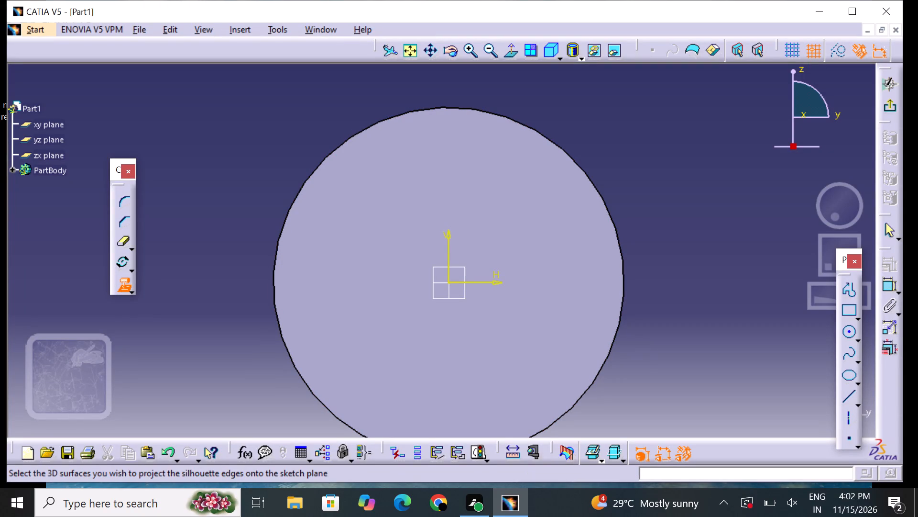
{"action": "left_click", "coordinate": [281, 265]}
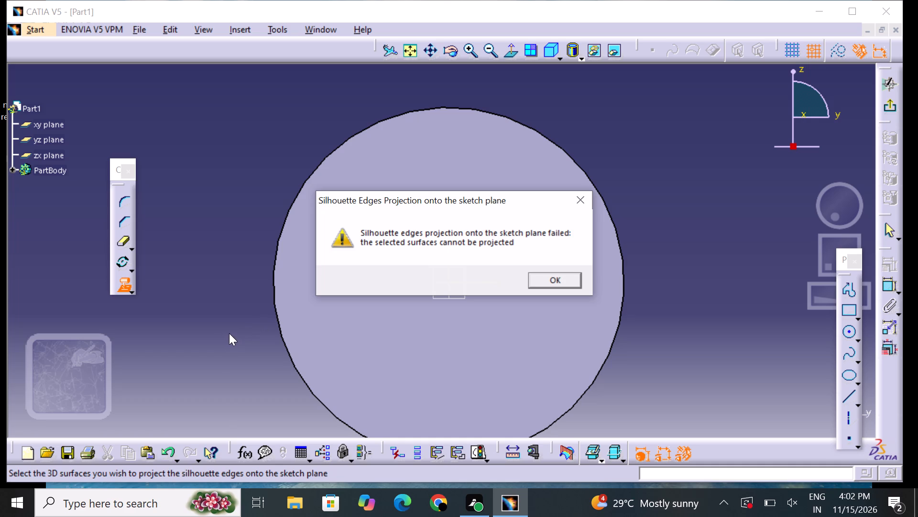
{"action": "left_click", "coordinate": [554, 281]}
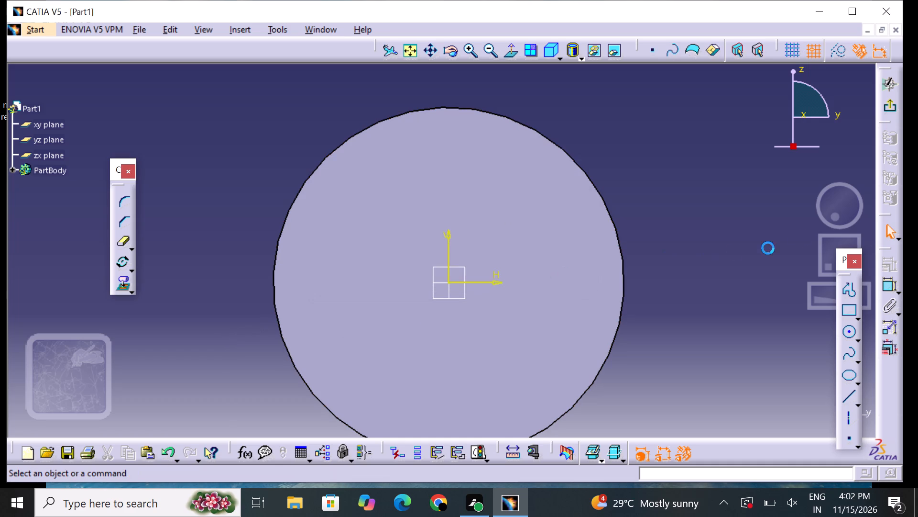
Exit the sketch on the flange's outer face and return to the 3D part.
{"action": "left_click", "coordinate": [891, 110]}
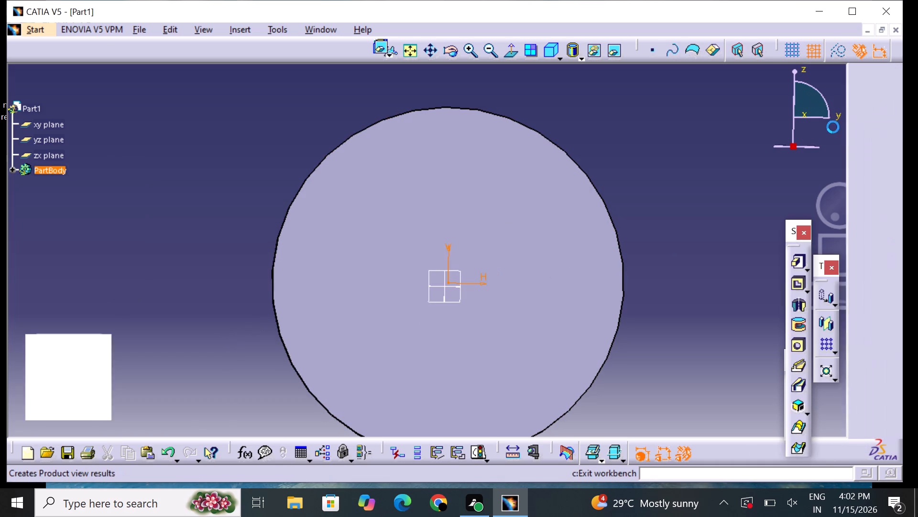
{"action": "middle_click_drag", "start_coordinate": [620, 303], "coordinate": [631, 277]}
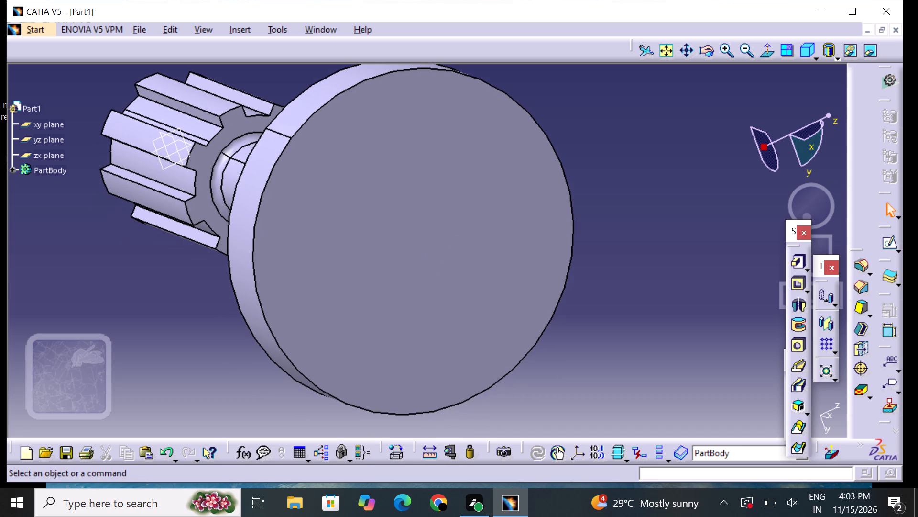
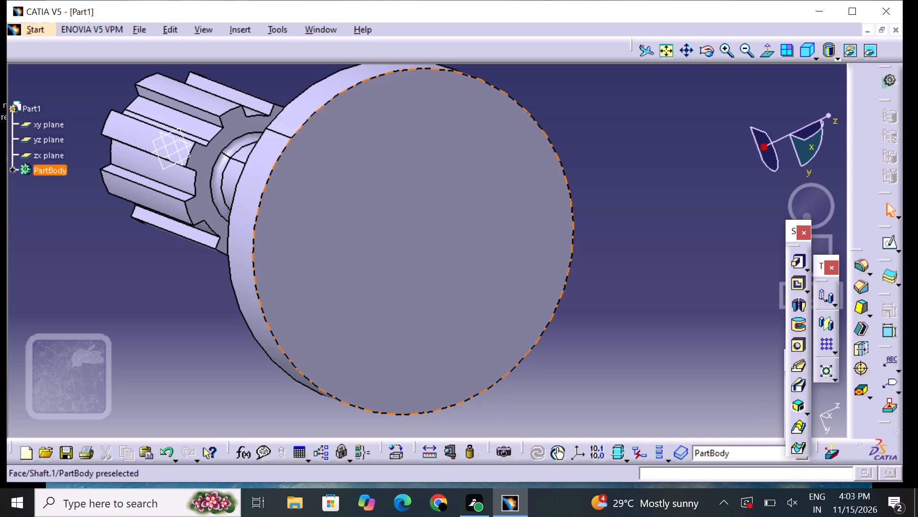
Open a new sketch on the flange's circular outer face.
{"action": "left_click", "coordinate": [485, 262]}
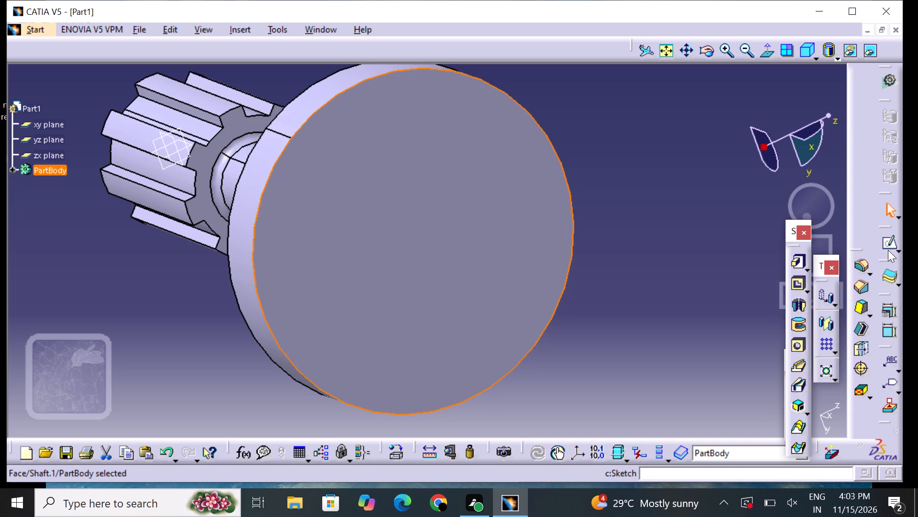
{"action": "left_click", "coordinate": [888, 247]}
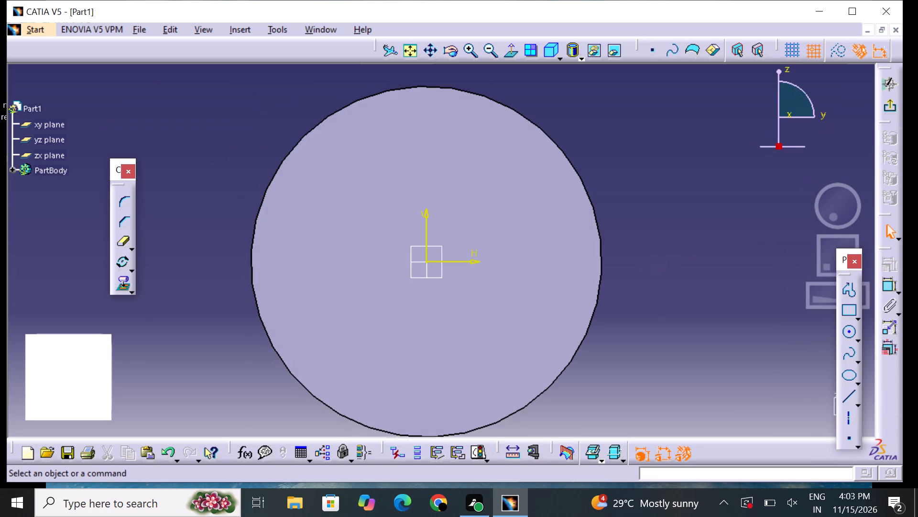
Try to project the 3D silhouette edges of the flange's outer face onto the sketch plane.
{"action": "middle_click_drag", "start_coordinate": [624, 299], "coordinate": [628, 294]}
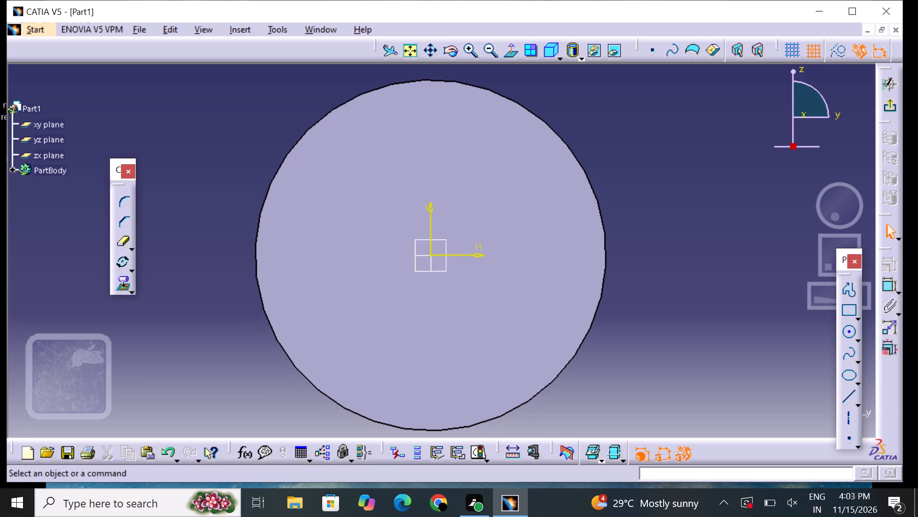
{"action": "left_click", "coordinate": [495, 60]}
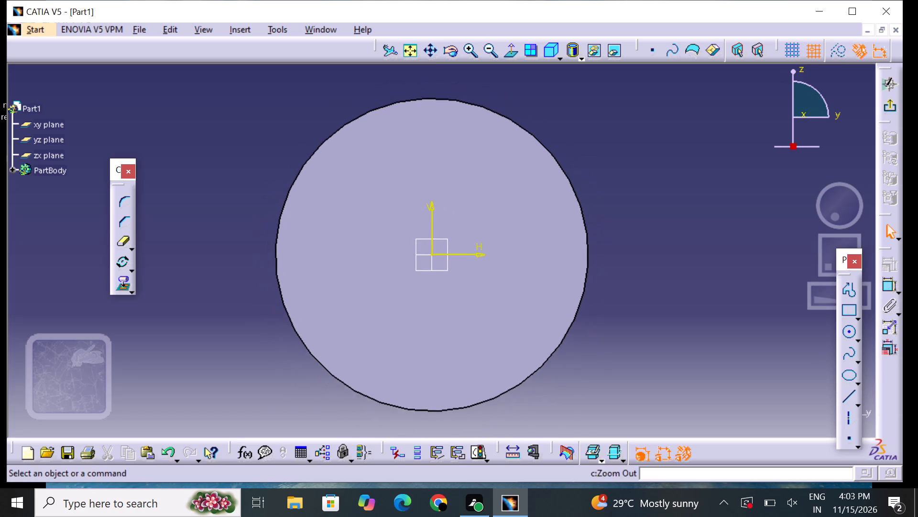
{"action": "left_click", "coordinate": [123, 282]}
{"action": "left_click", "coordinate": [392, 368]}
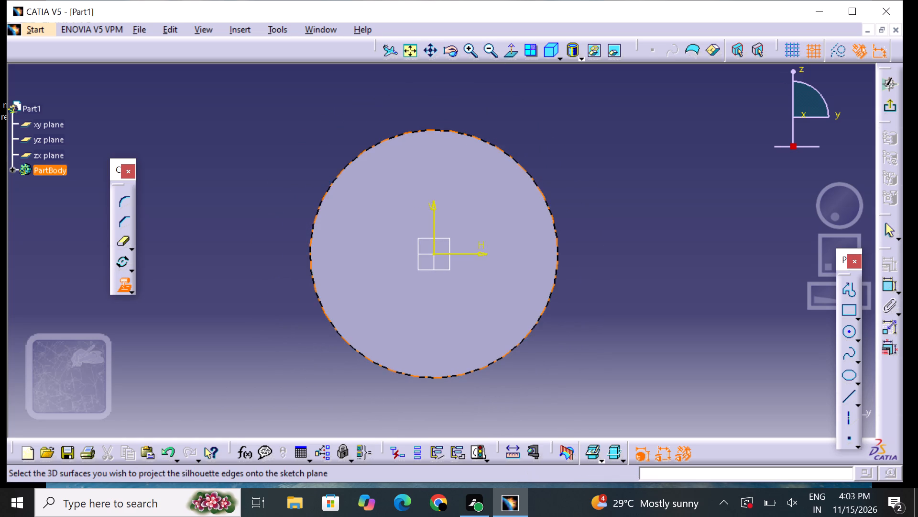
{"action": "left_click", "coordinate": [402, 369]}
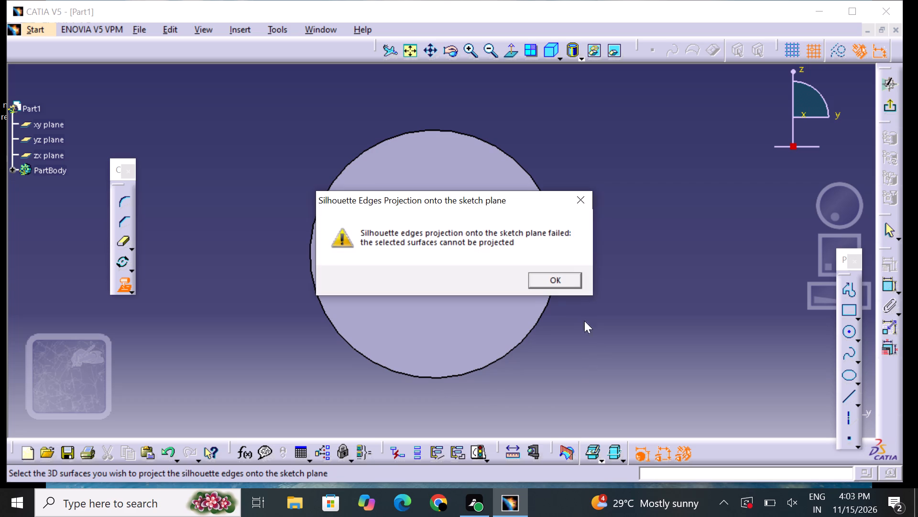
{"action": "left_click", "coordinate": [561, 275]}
Project the flange's circular outer face outline onto the sketch plane with Project 3D Elements.
{"action": "left_click", "coordinate": [131, 291]}
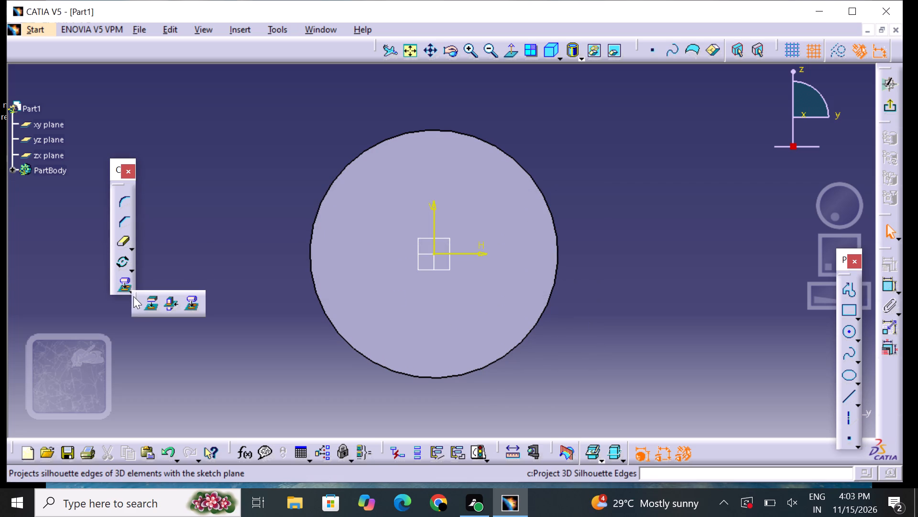
{"action": "left_click", "coordinate": [152, 310]}
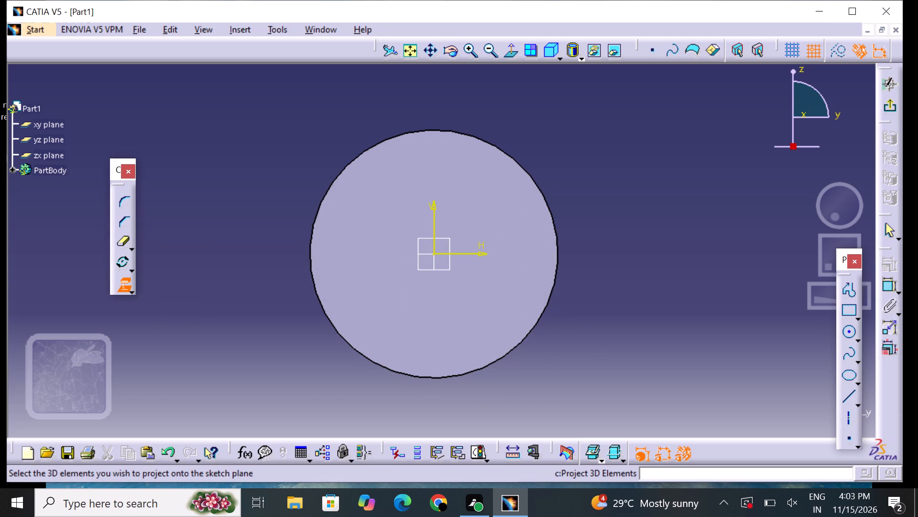
{"action": "left_click", "coordinate": [395, 370]}
{"action": "left_click", "coordinate": [222, 332]}
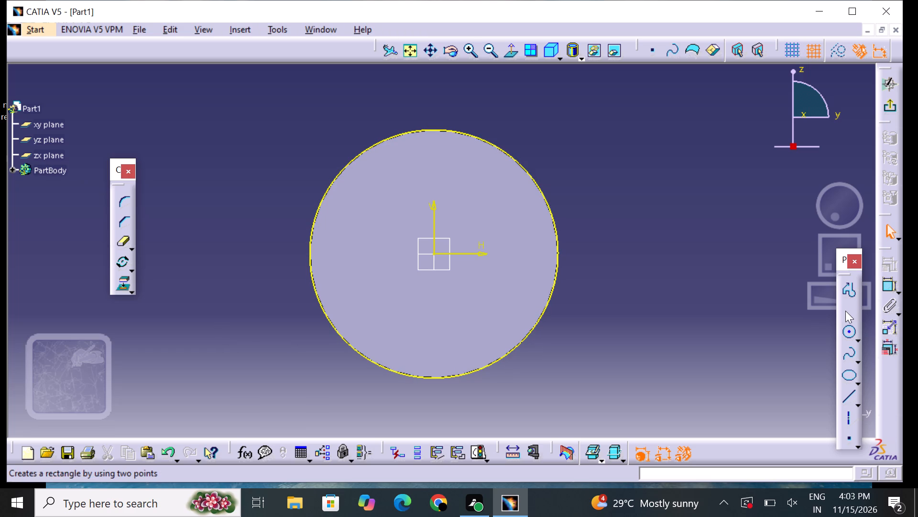
Draw a rectangle about 30 mm wide and 20 mm high across the top edge of the projected circle.
{"action": "left_click", "coordinate": [859, 314]}
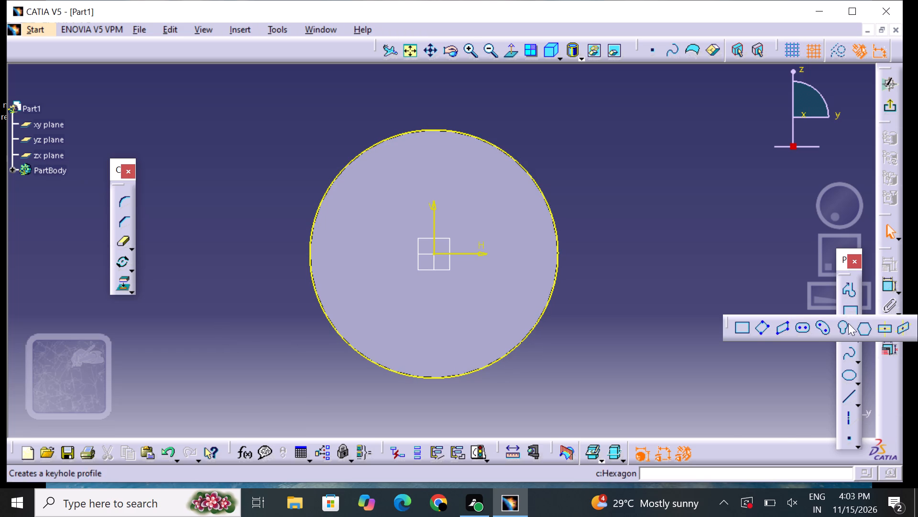
{"action": "left_click", "coordinate": [742, 328]}
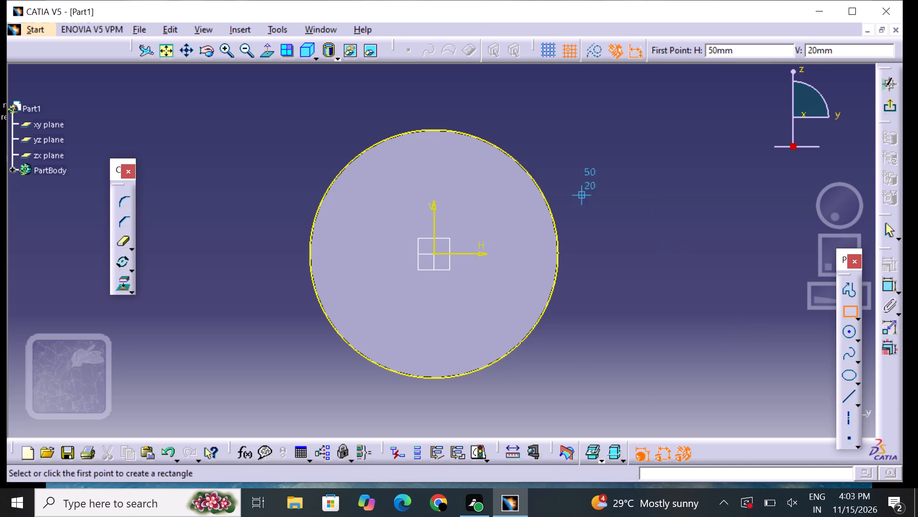
{"action": "left_click", "coordinate": [379, 102]}
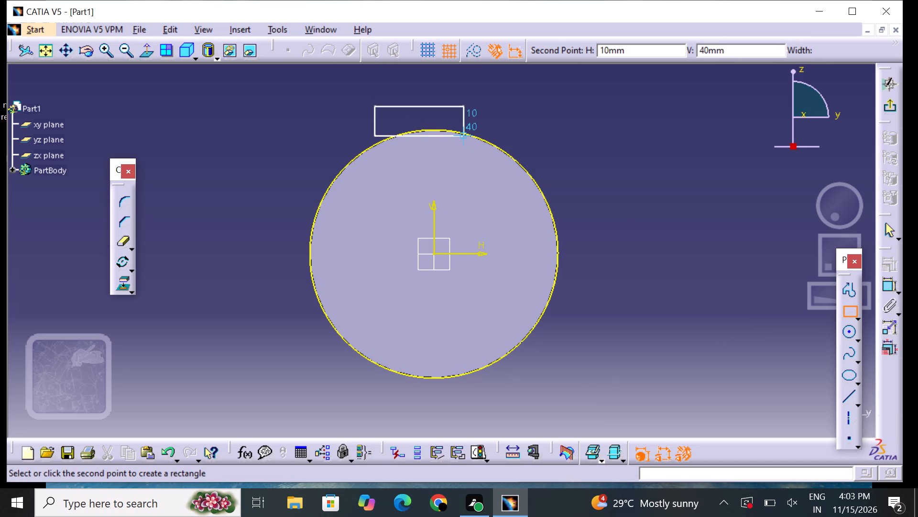
{"action": "left_click", "coordinate": [454, 161]}
{"action": "left_click", "coordinate": [563, 161]}
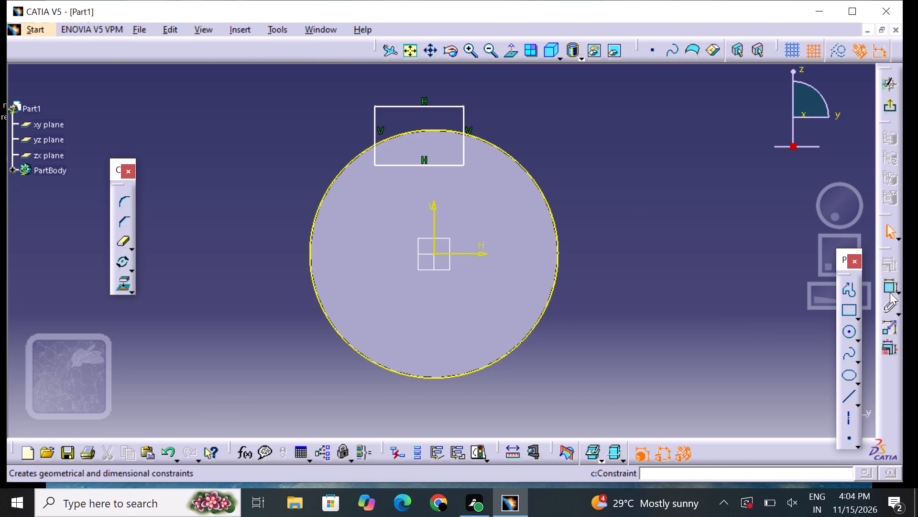
Constrain the rectangle's two vertical sides to be symmetric about the sketch's vertical axis.
{"action": "left_click_drag", "start_coordinate": [891, 289], "coordinate": [891, 283]}
{"action": "left_click", "coordinate": [371, 151]}
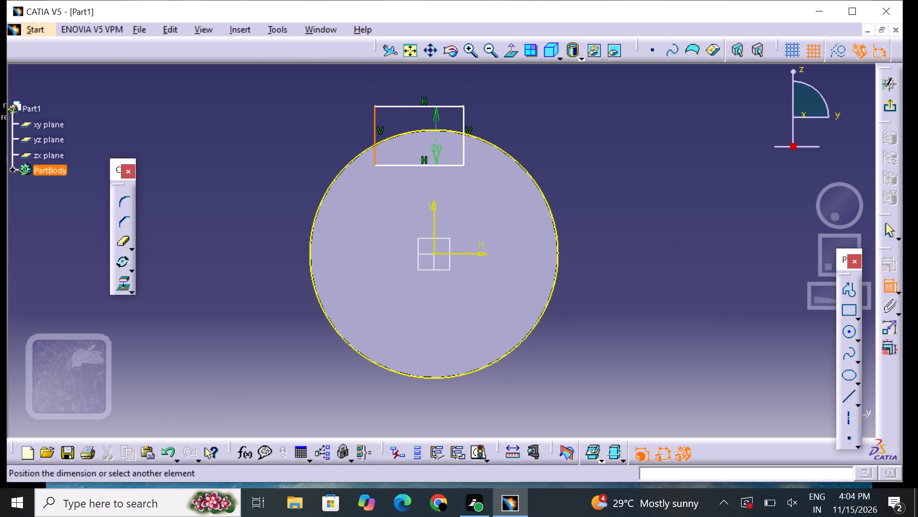
{"action": "left_click", "coordinate": [465, 153]}
{"action": "right_click", "coordinate": [425, 143]}
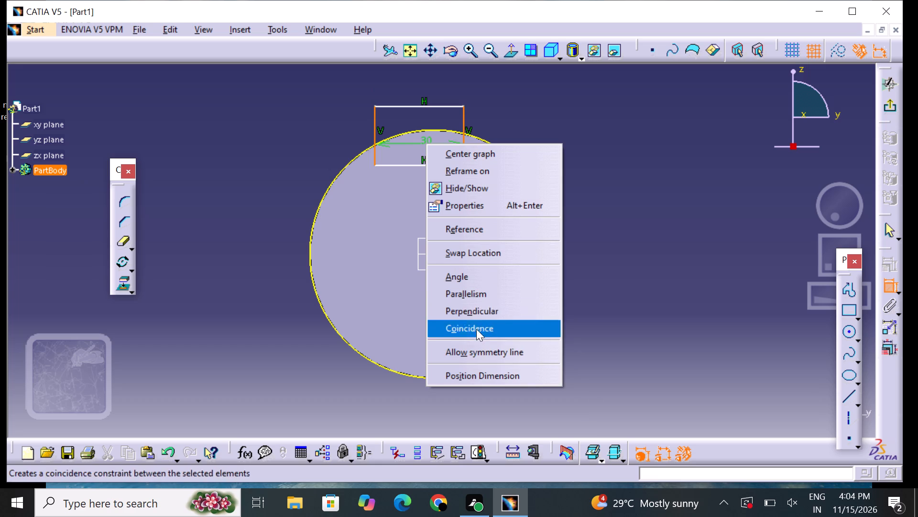
{"action": "left_click", "coordinate": [482, 356]}
{"action": "left_click", "coordinate": [433, 215]}
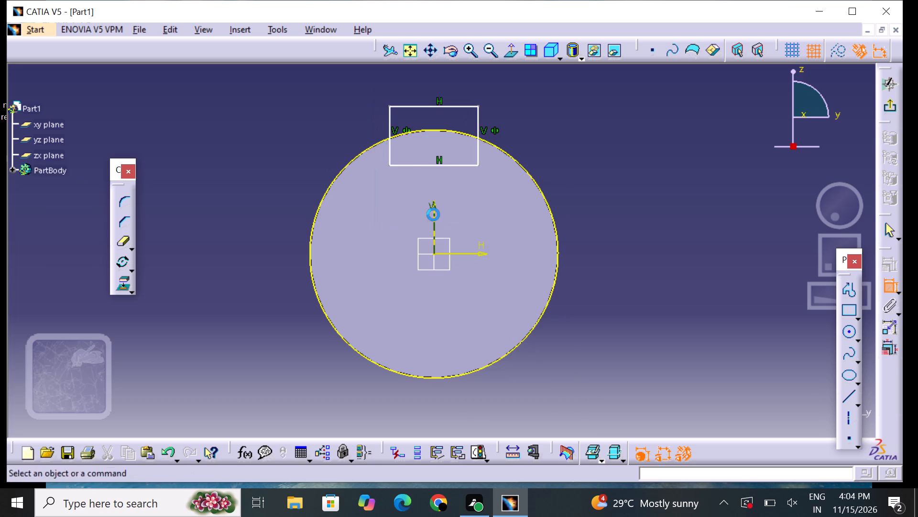
{"action": "left_click", "coordinate": [612, 274]}
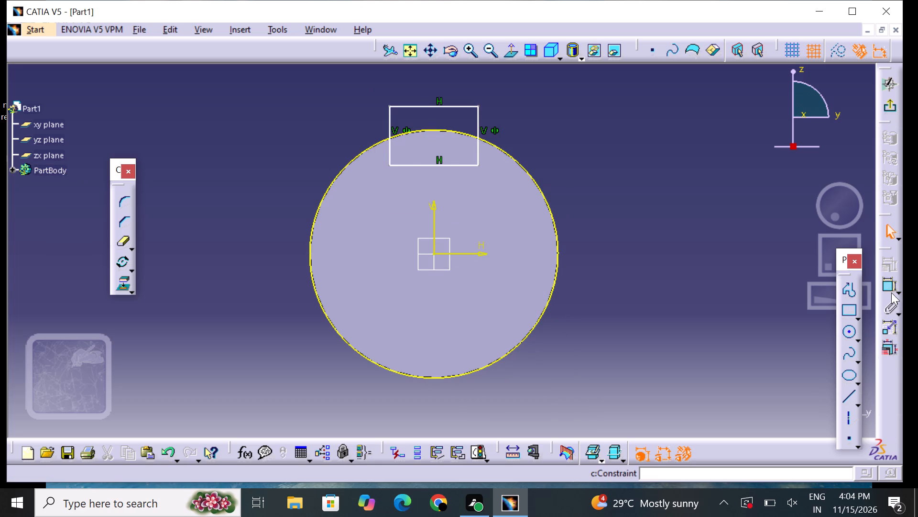
Dimension the rectangle's width on its bottom edge and its height on one vertical side.
{"action": "left_click", "coordinate": [891, 289]}
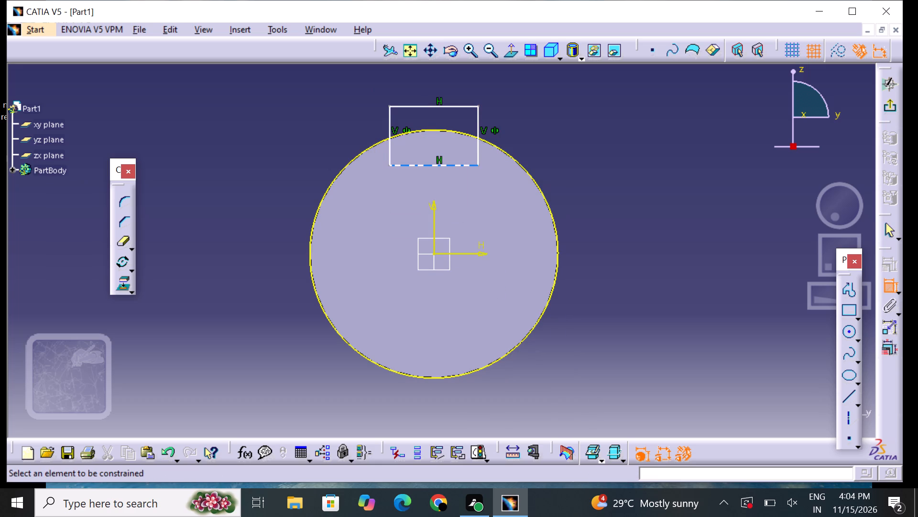
{"action": "left_click", "coordinate": [453, 167]}
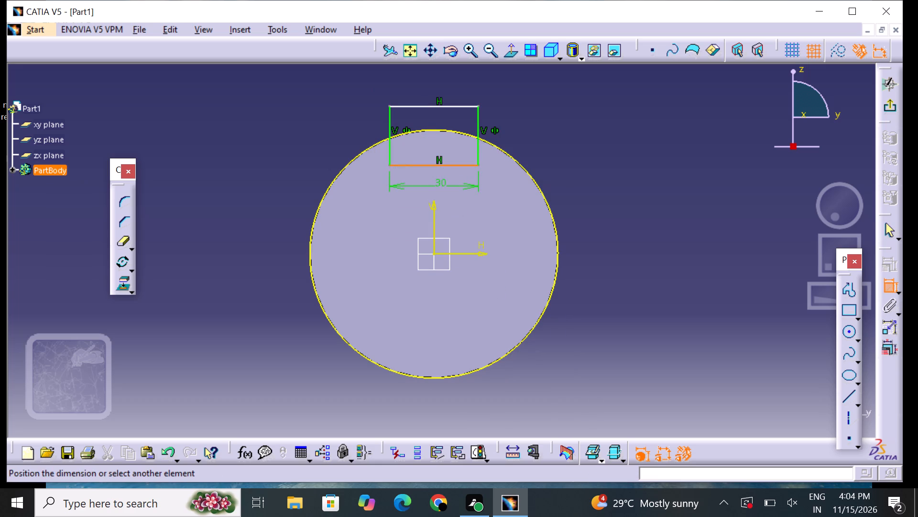
{"action": "left_click", "coordinate": [439, 185]}
{"action": "left_click", "coordinate": [647, 236]}
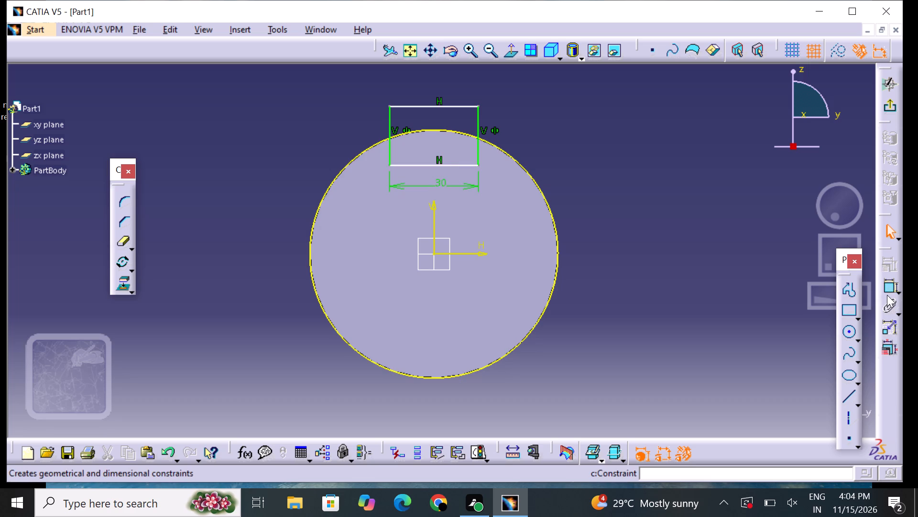
{"action": "left_click", "coordinate": [887, 289]}
{"action": "left_click", "coordinate": [480, 137]}
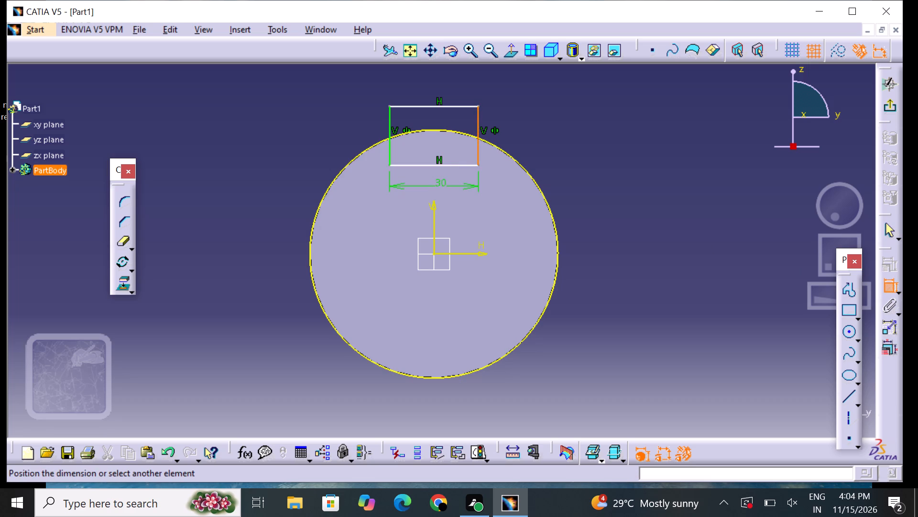
{"action": "left_click", "coordinate": [493, 131]}
{"action": "left_click", "coordinate": [548, 140]}
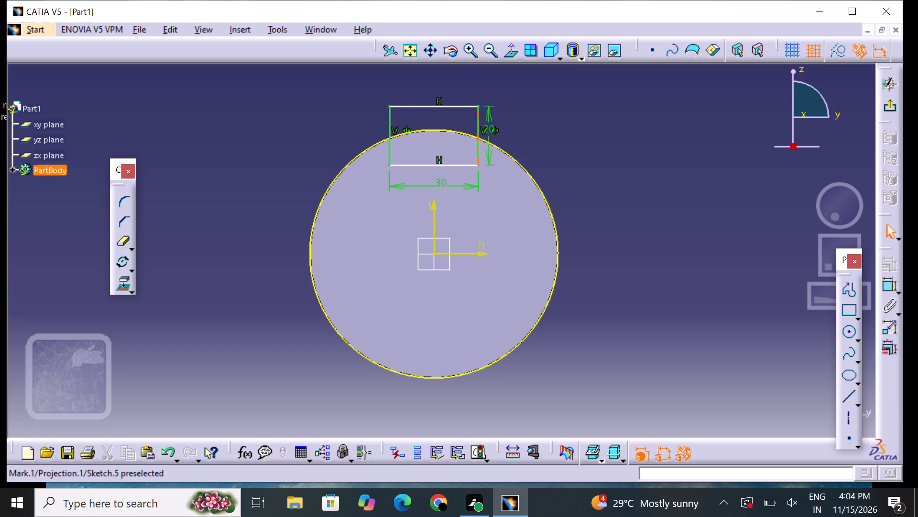
Set the rectangle's width to 18 mm.
{"action": "double_click", "coordinate": [435, 183]}
{"action": "key", "text": "BackSpace"}
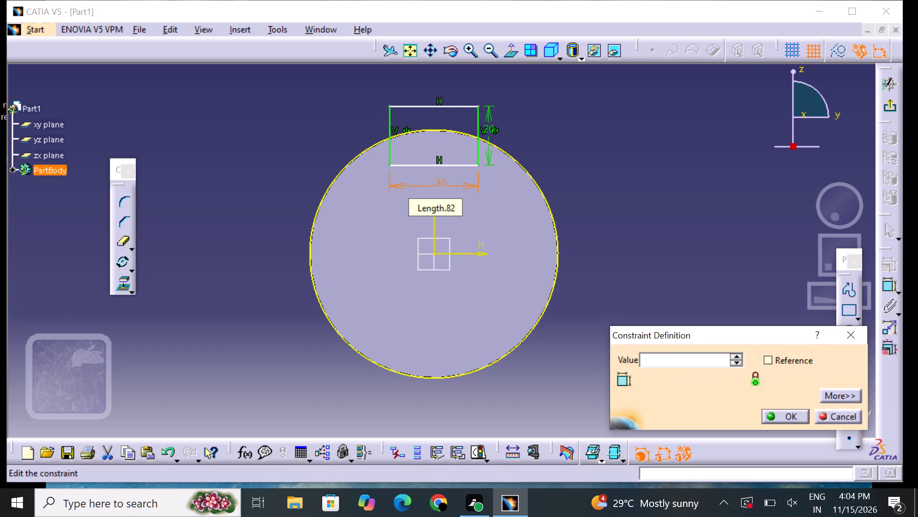
{"action": "key", "text": "1"}
{"action": "key", "text": "8"}
{"action": "key", "text": "Return"}
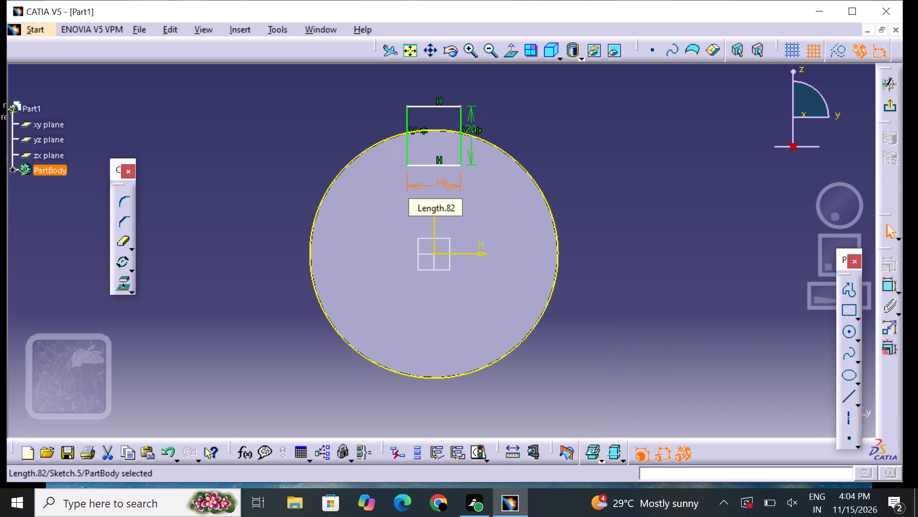
{"action": "left_click", "coordinate": [659, 220]}
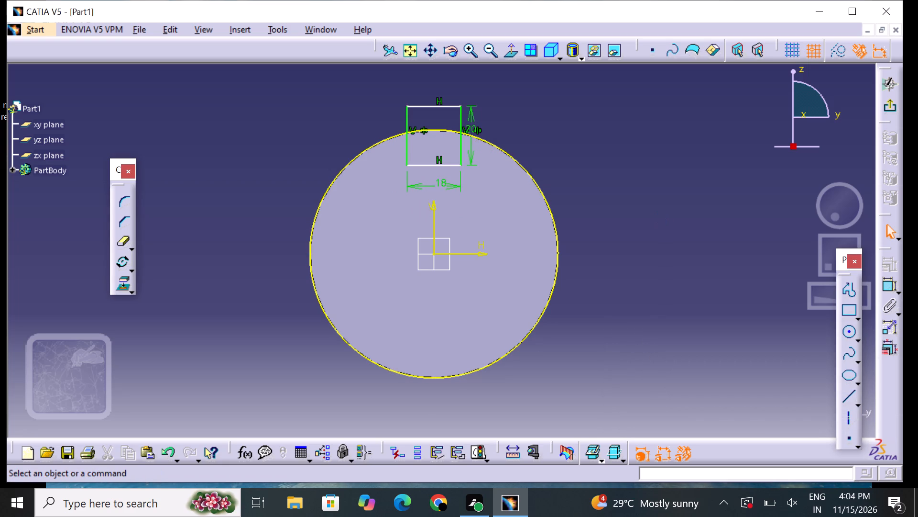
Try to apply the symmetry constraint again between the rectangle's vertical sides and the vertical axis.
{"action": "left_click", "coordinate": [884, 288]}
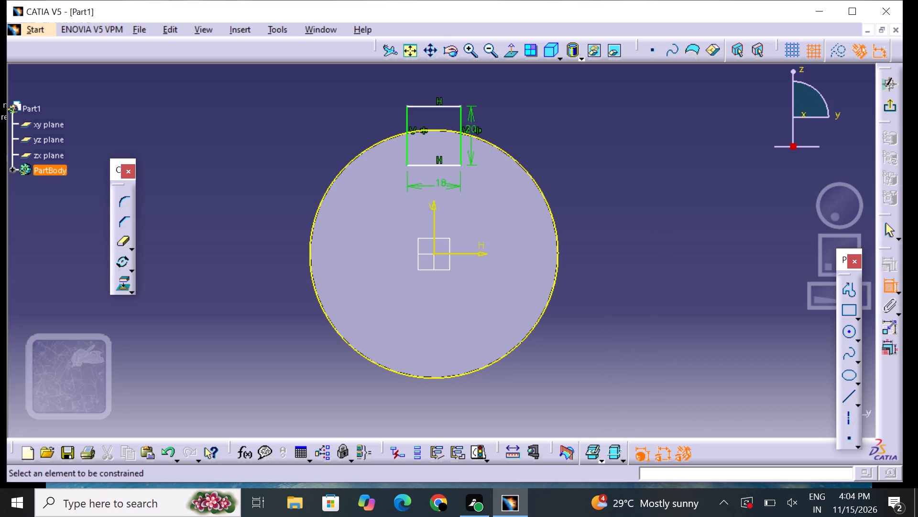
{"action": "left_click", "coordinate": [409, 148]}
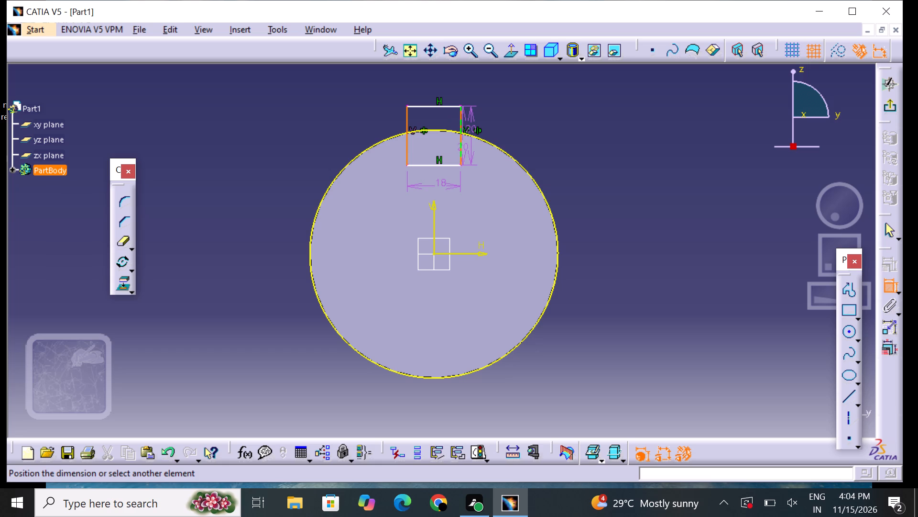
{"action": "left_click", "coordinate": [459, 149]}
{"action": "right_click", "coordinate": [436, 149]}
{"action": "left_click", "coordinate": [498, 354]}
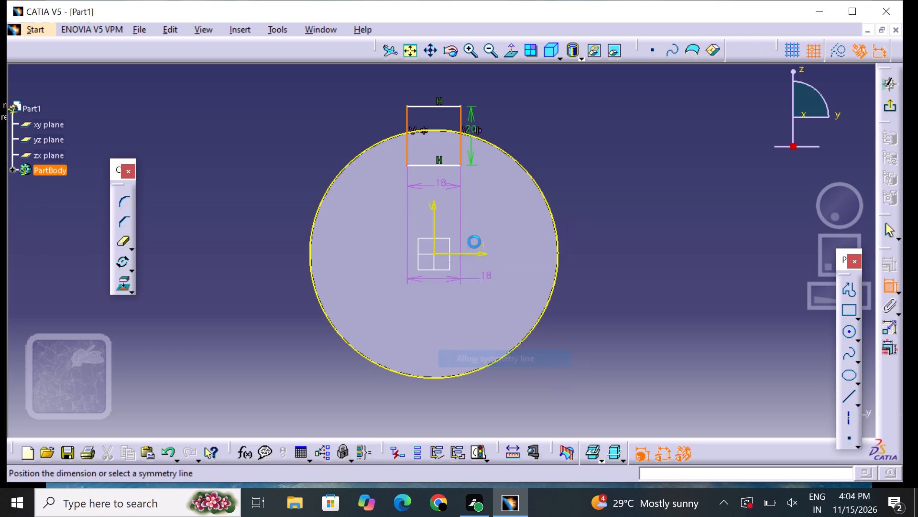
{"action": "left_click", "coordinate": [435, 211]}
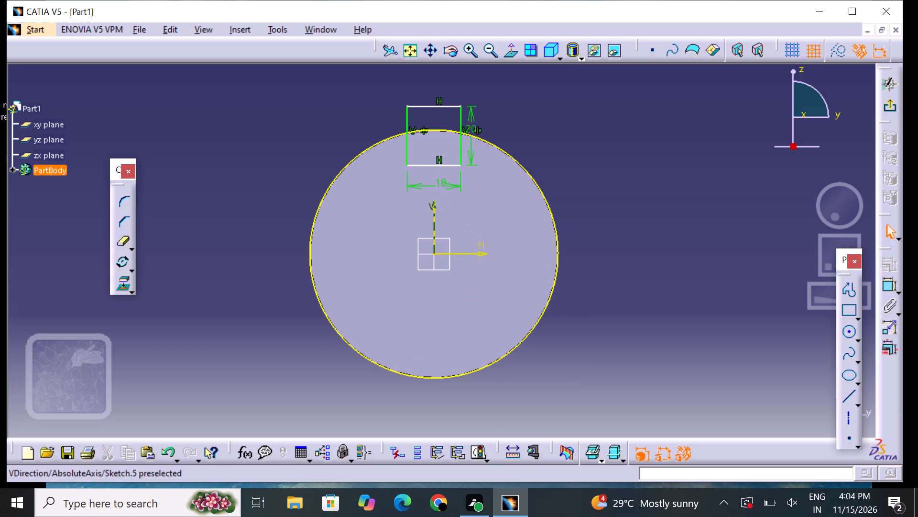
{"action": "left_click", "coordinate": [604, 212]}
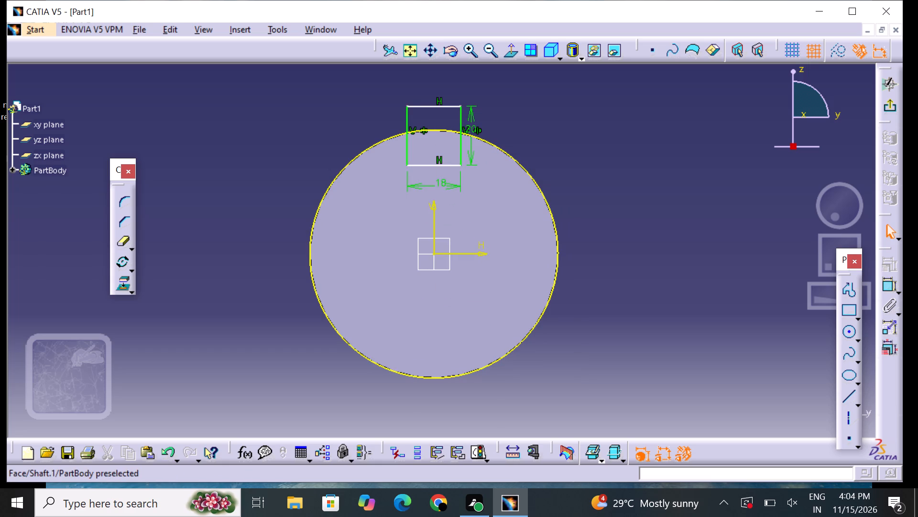
Quick Trim the rectangle's top edge and side portions outside the circle, converting the length constraint into a distance.
{"action": "double_click", "coordinate": [125, 238]}
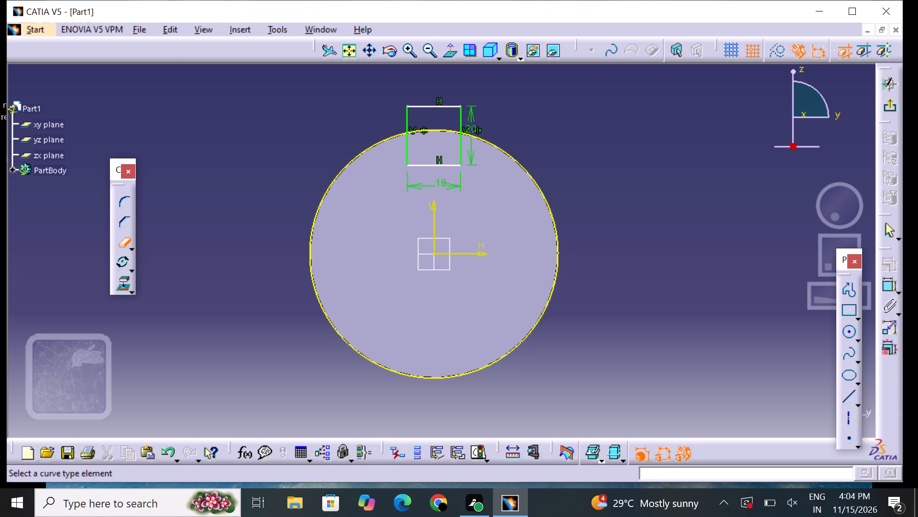
{"action": "left_click", "coordinate": [407, 116]}
{"action": "left_click", "coordinate": [432, 105]}
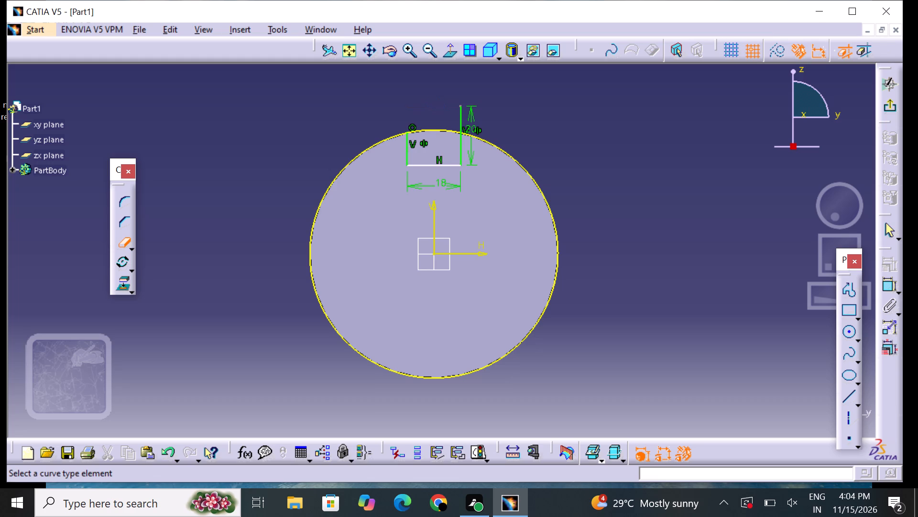
{"action": "left_click", "coordinate": [459, 119]}
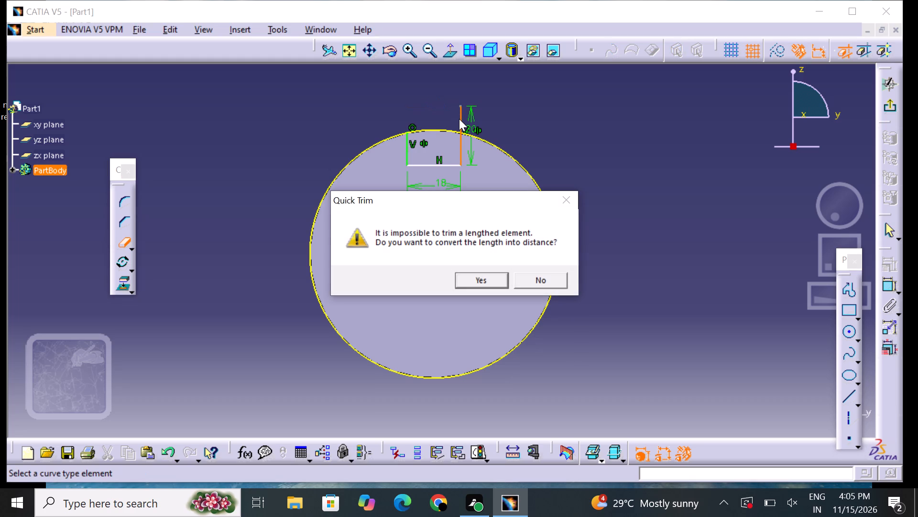
{"action": "left_click", "coordinate": [485, 278]}
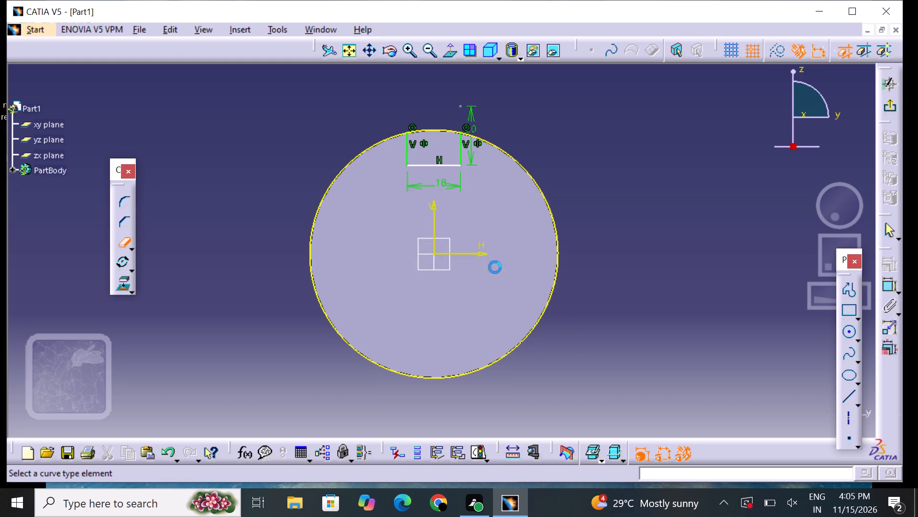
{"action": "left_click", "coordinate": [584, 167]}
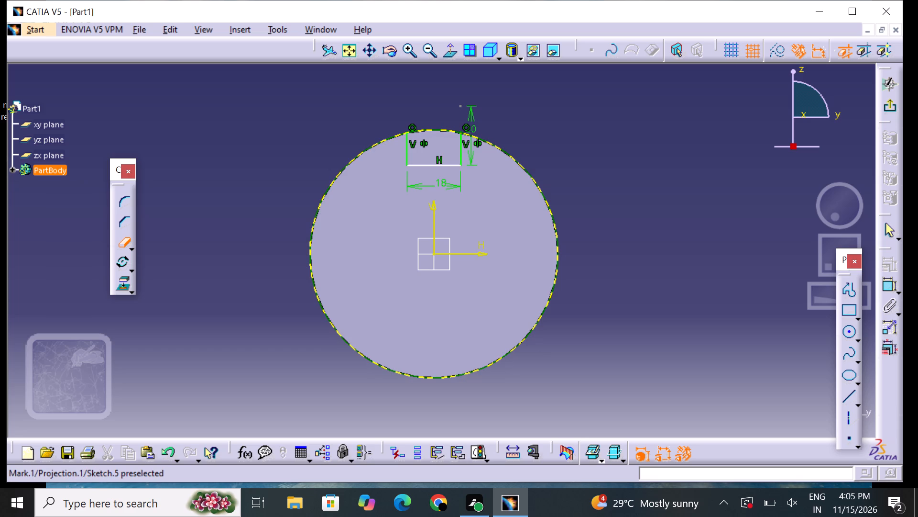
Trim the projected circle so only the short arc between the rectangle's vertical sides remains.
{"action": "left_click", "coordinate": [311, 258]}
{"action": "left_click", "coordinate": [637, 354]}
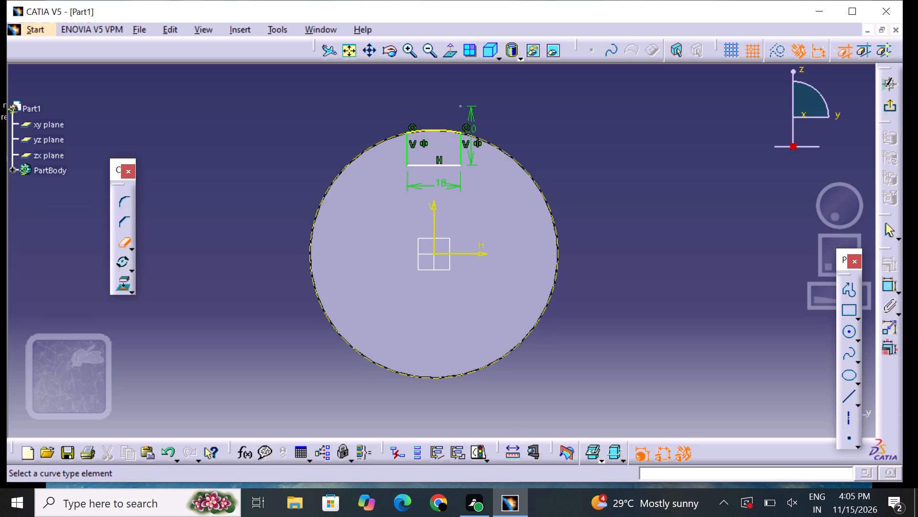
{"action": "left_click", "coordinate": [127, 244]}
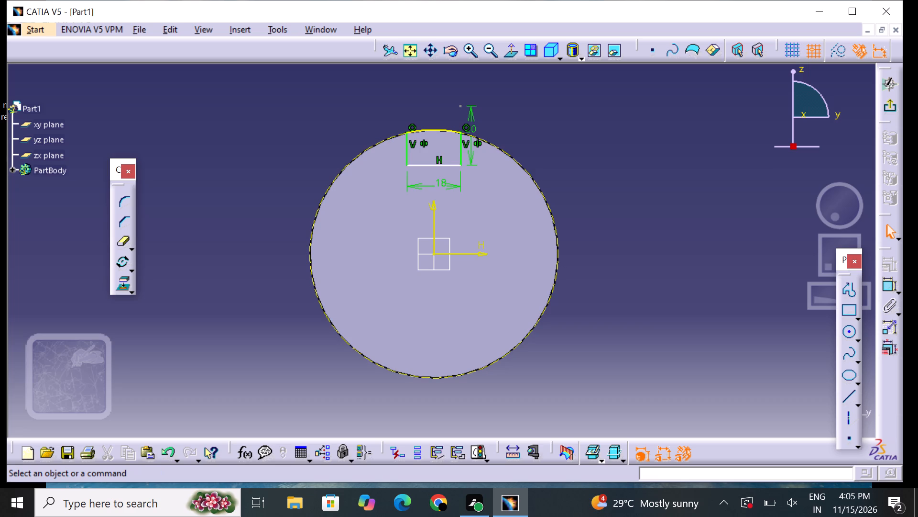
Select the trimmed slot profile with its constraints and start the Rotate operation on it.
{"action": "left_click_drag", "start_coordinate": [385, 100], "coordinate": [496, 195]}
{"action": "left_click", "coordinate": [118, 261]}
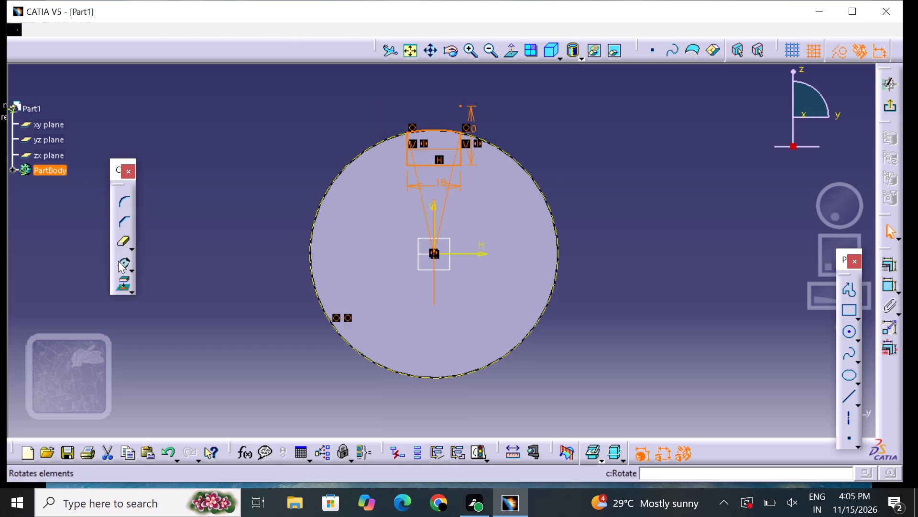
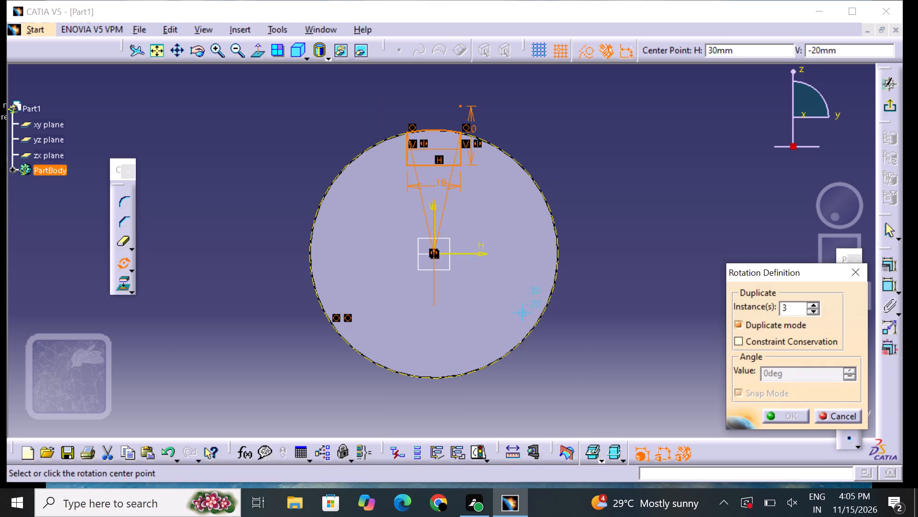
Rotate the slot profile about the sketch origin in duplicate mode, with 3 instances at an angle of 360/4 degrees.
{"action": "left_click", "coordinate": [429, 255]}
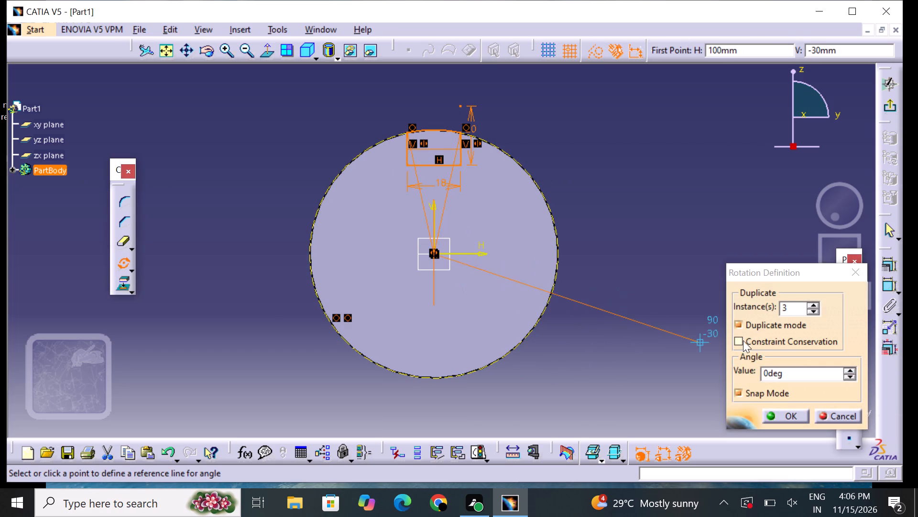
{"action": "left_click", "coordinate": [788, 372]}
{"action": "key", "text": "BackSpace"}
{"action": "key", "text": "BackSpace"}
{"action": "key", "text": "BackSpace"}
{"action": "key", "text": "BackSpace"}
{"action": "key", "text": "BackSpace"}
{"action": "key", "text": "BackSpace"}
{"action": "key", "text": "BackSpace"}
{"action": "key", "text": "BackSpace"}
{"action": "key", "text": "BackSpace"}
{"action": "key", "text": "BackSpace"}
{"action": "key", "text": "BackSpace"}
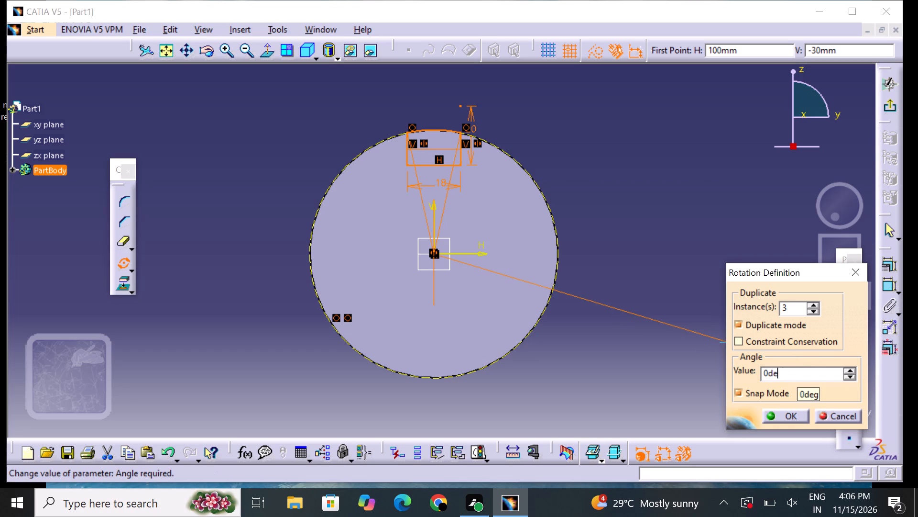
{"action": "type", "text": "34"}
{"action": "key", "text": "BackSpace"}
{"action": "type", "text": "60/"}
{"action": "key", "text": "4"}
{"action": "key", "text": "Return"}
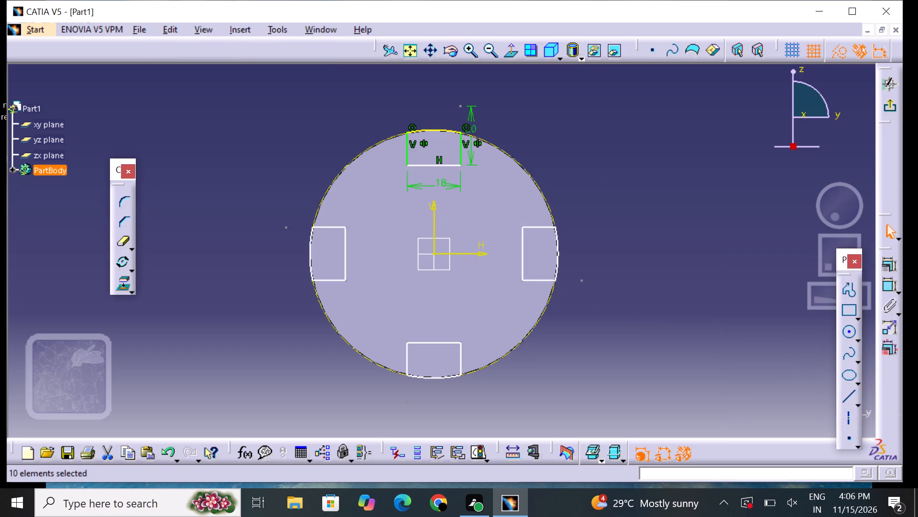
{"action": "left_click", "coordinate": [672, 378]}
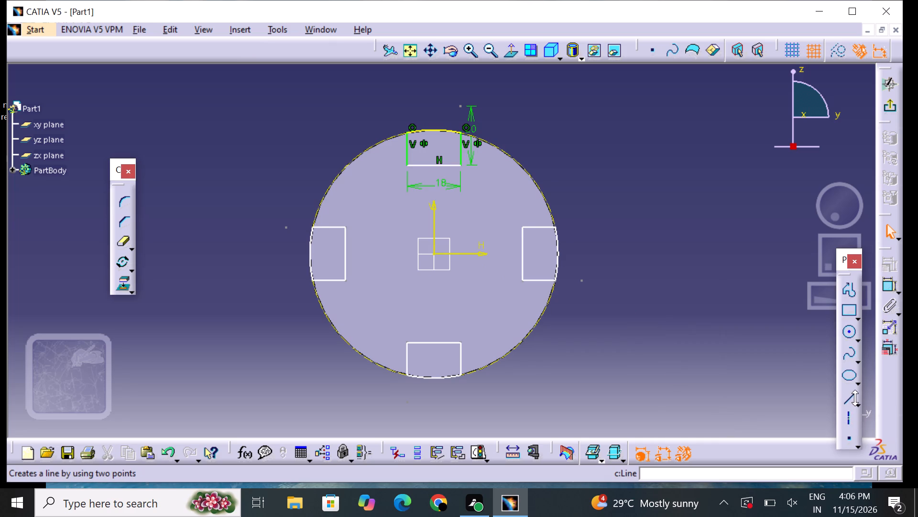
Sketch a diagonal axis line about 28 mm long from the origin into the upper-right quadrant, at about 45° to horizontal.
{"action": "left_click", "coordinate": [842, 416]}
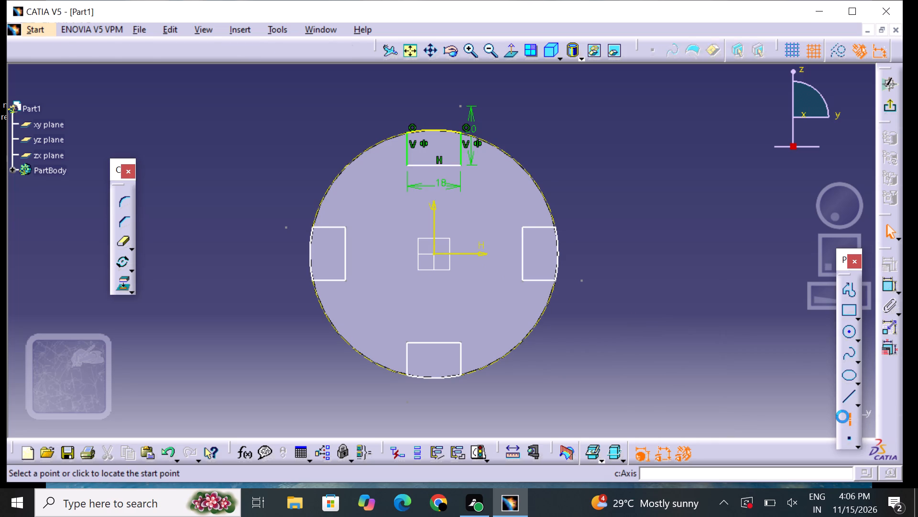
{"action": "left_click", "coordinate": [435, 250]}
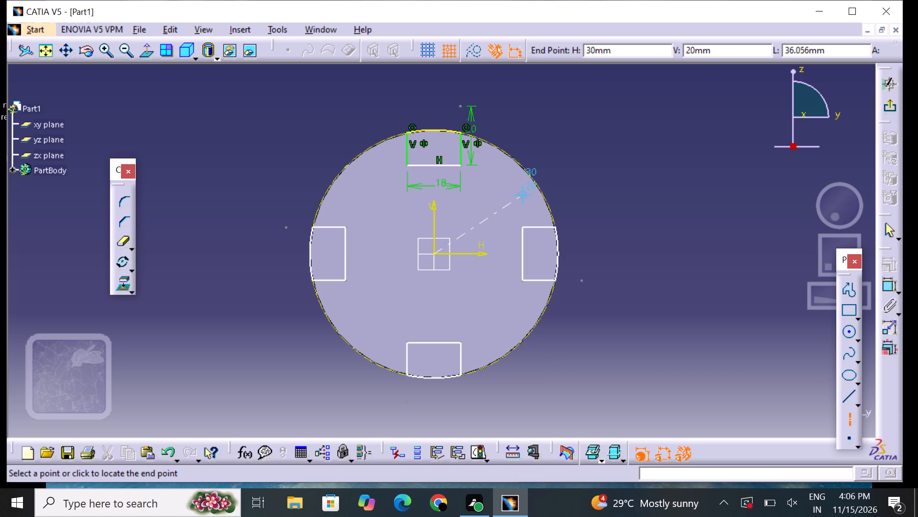
{"action": "left_click", "coordinate": [503, 196]}
{"action": "left_click", "coordinate": [624, 187]}
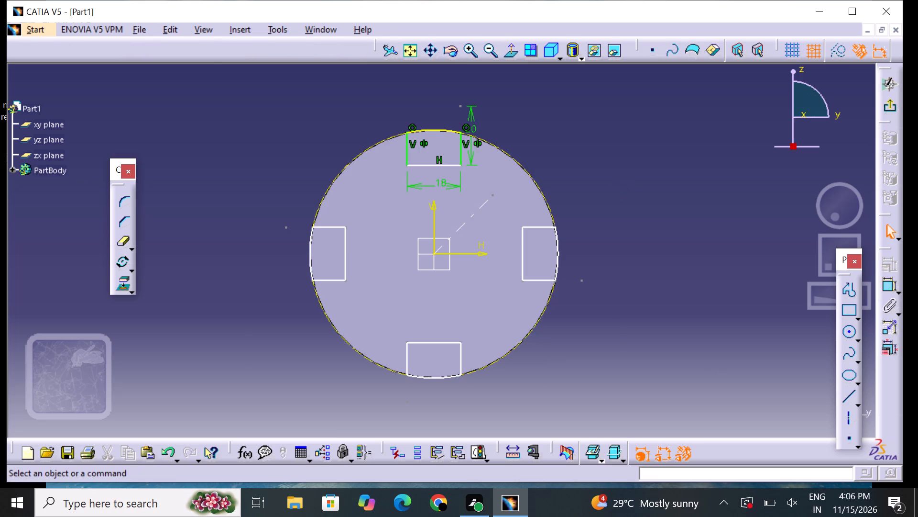
Add an angle constraint between the diagonal axis line and the sketch's horizontal axis.
{"action": "left_click", "coordinate": [886, 288]}
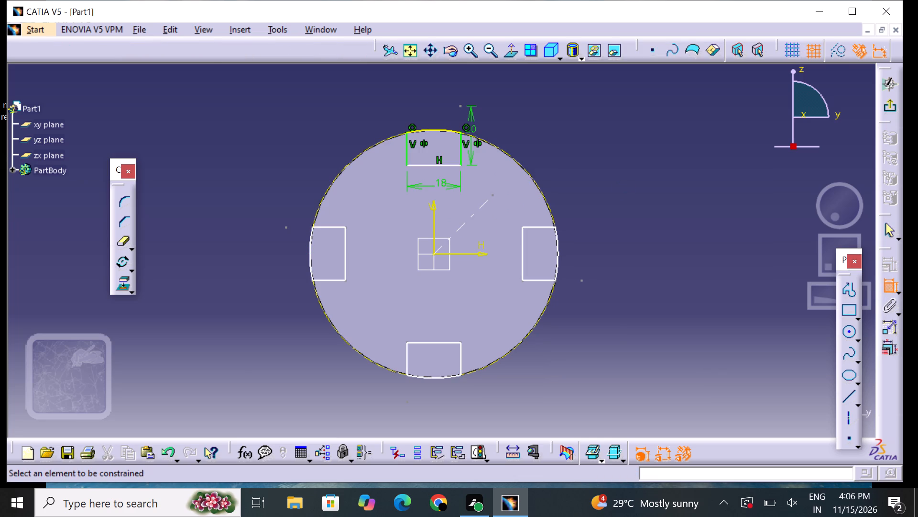
{"action": "left_click", "coordinate": [467, 223]}
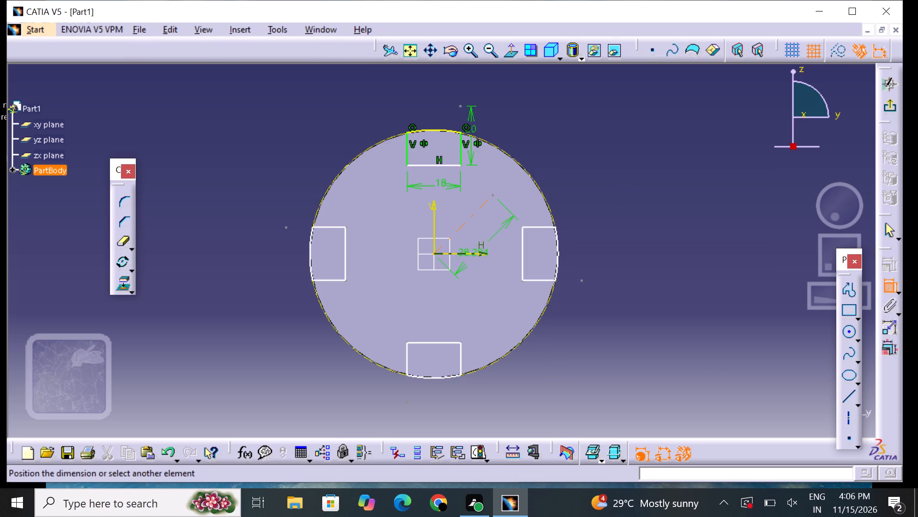
{"action": "left_click", "coordinate": [474, 255]}
{"action": "left_click", "coordinate": [484, 230]}
{"action": "left_click", "coordinate": [610, 220]}
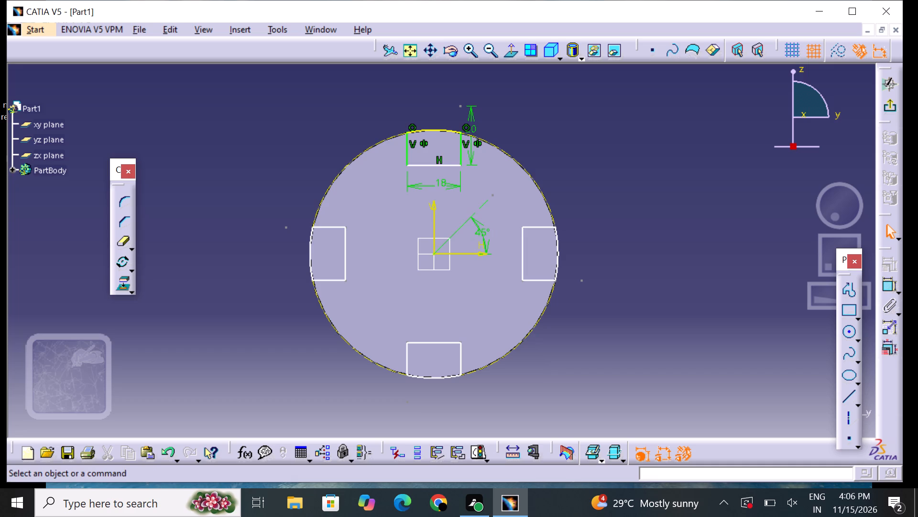
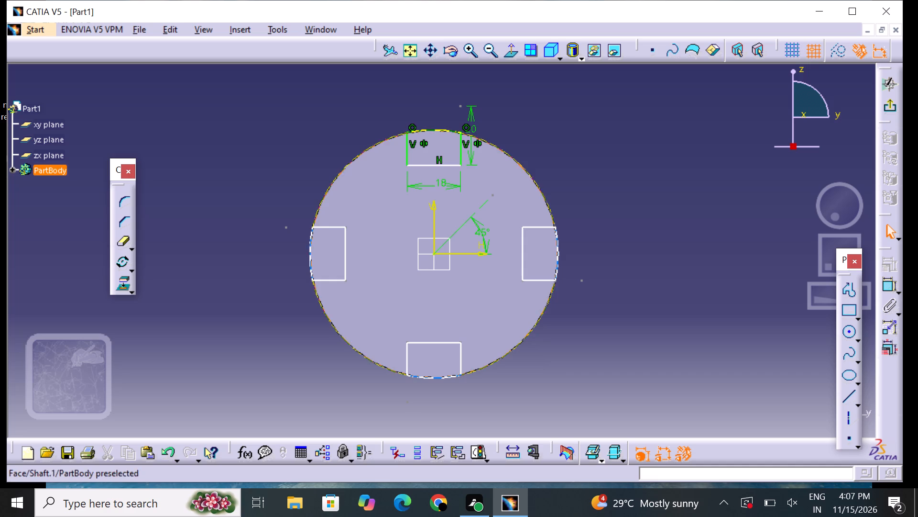
Sketch a circle about 20 mm in diameter, centred at the outer end of the diagonal axis line.
{"action": "left_click", "coordinate": [842, 330]}
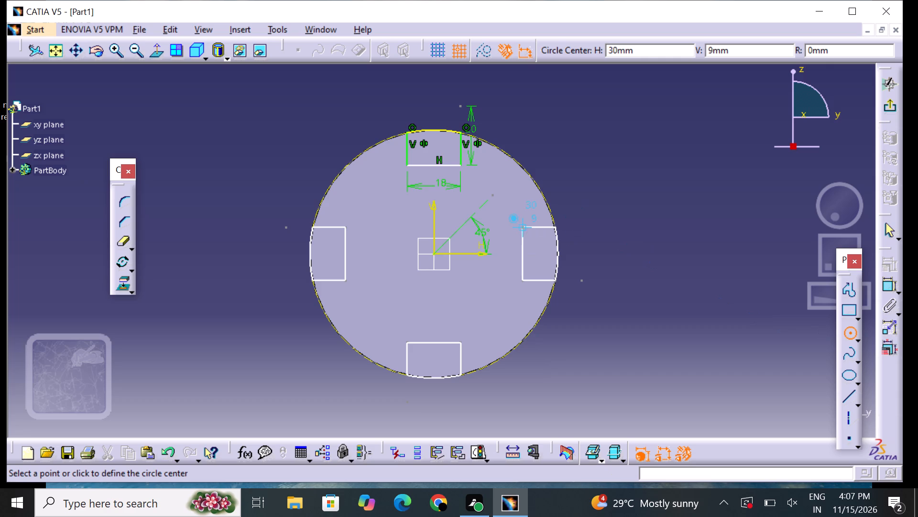
{"action": "left_click", "coordinate": [494, 196]}
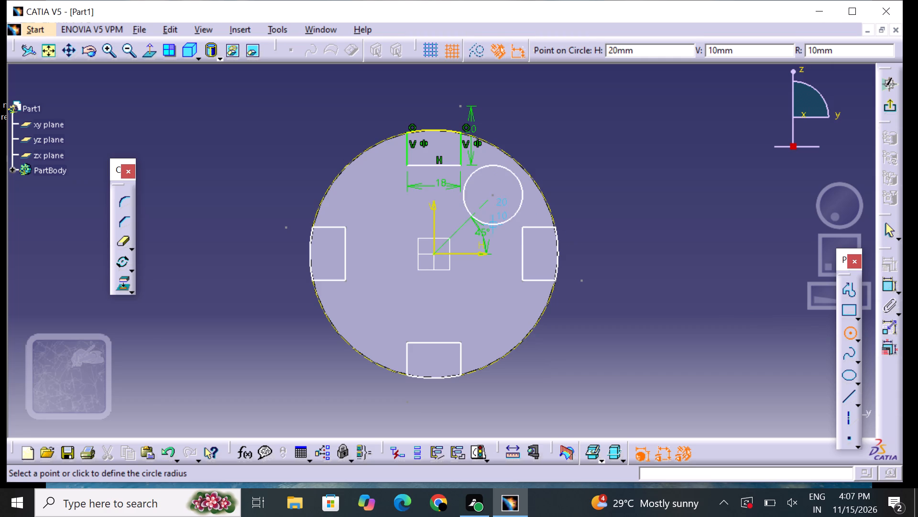
{"action": "left_click", "coordinate": [492, 220]}
{"action": "left_click_drag", "start_coordinate": [652, 214], "coordinate": [653, 231]}
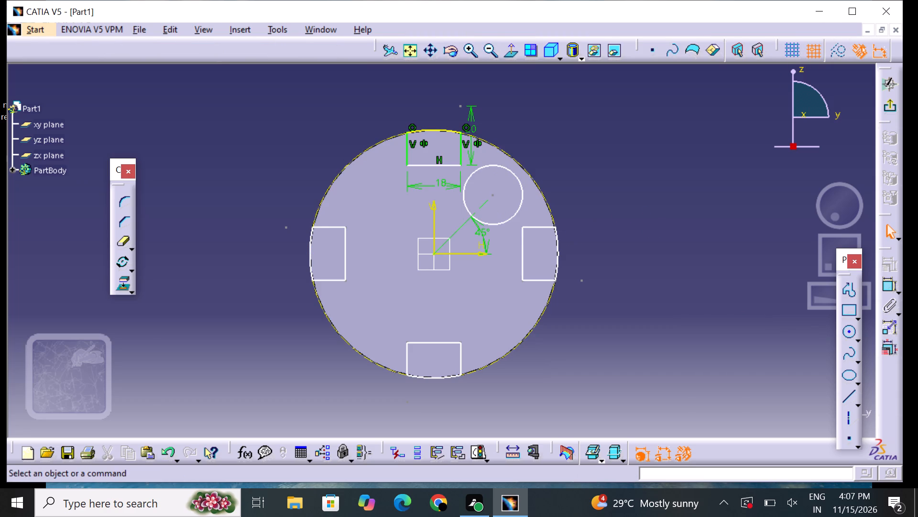
Dimension the new circle's diameter and set it to 8 mm.
{"action": "left_click", "coordinate": [882, 281]}
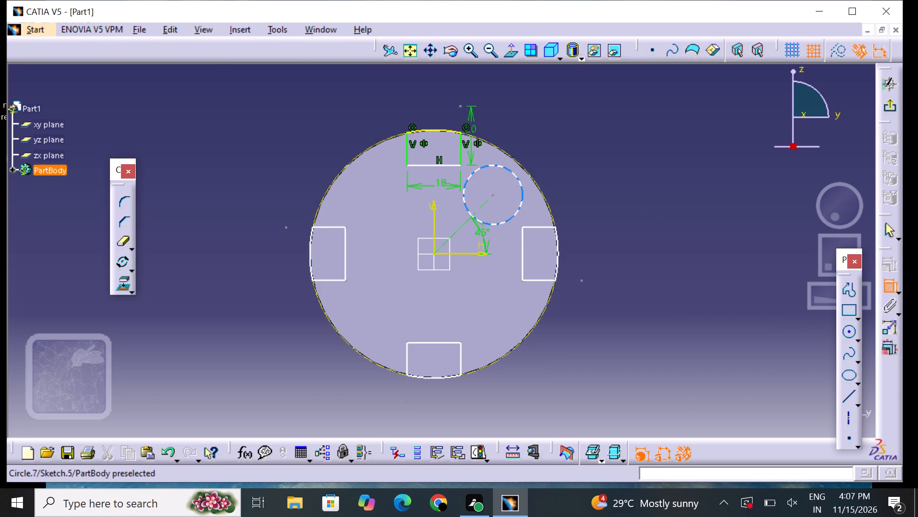
{"action": "left_click", "coordinate": [523, 194]}
{"action": "left_click", "coordinate": [571, 154]}
{"action": "double_click", "coordinate": [577, 147]}
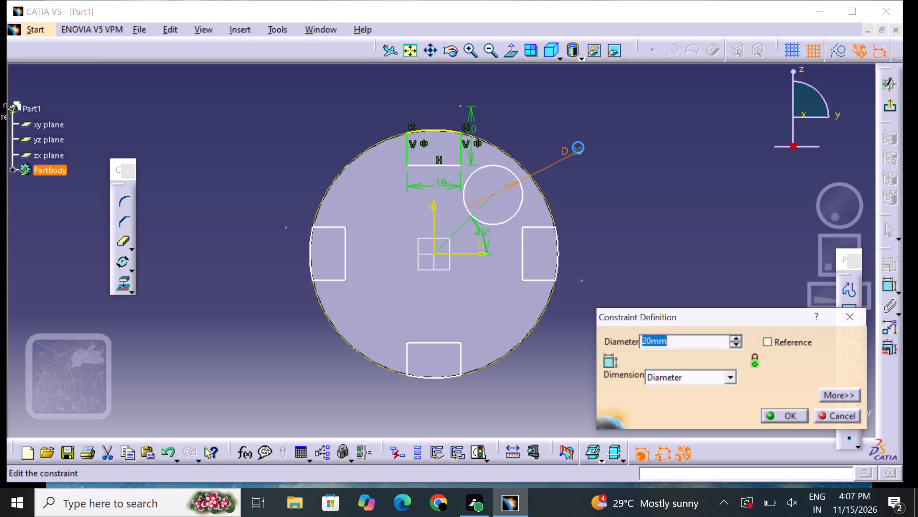
{"action": "key", "text": "BackSpace"}
{"action": "key", "text": "8"}
{"action": "key", "text": "Return"}
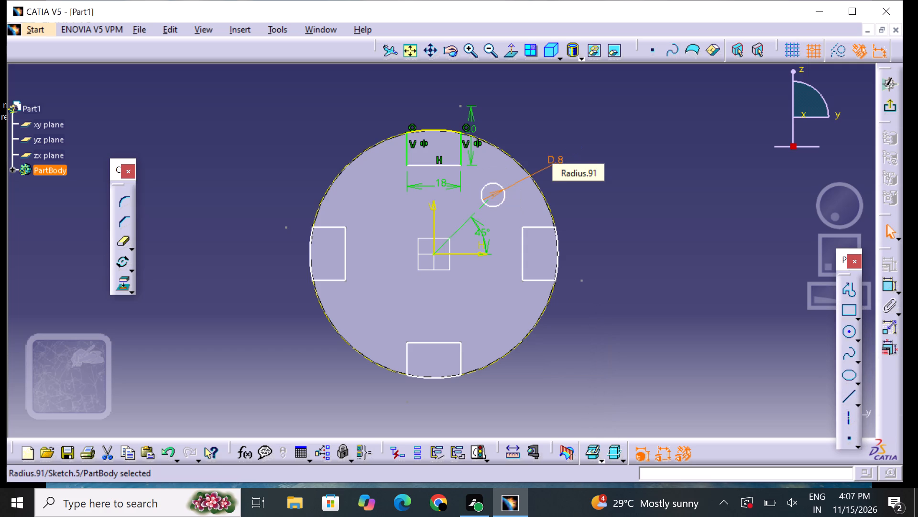
{"action": "left_click", "coordinate": [628, 185]}
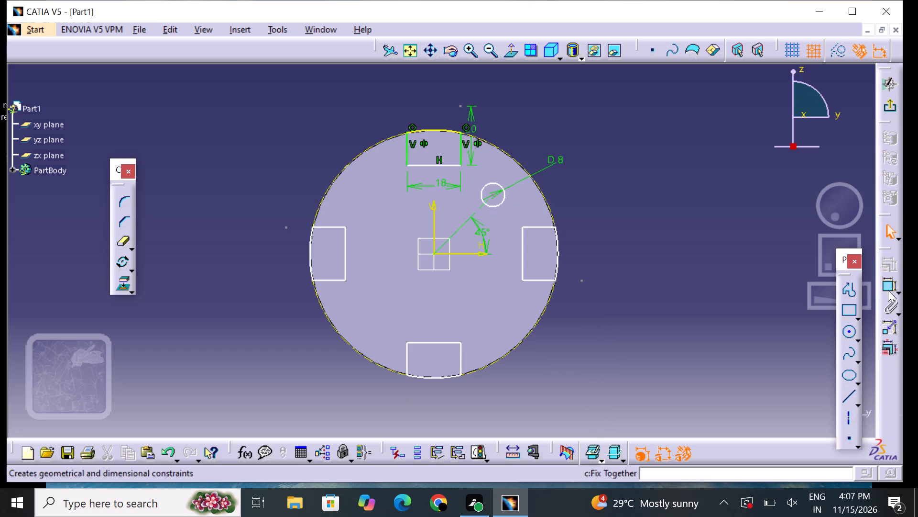
Add a distance dimension between the sketch origin and the centre of the 8 mm circle.
{"action": "left_click", "coordinate": [890, 286]}
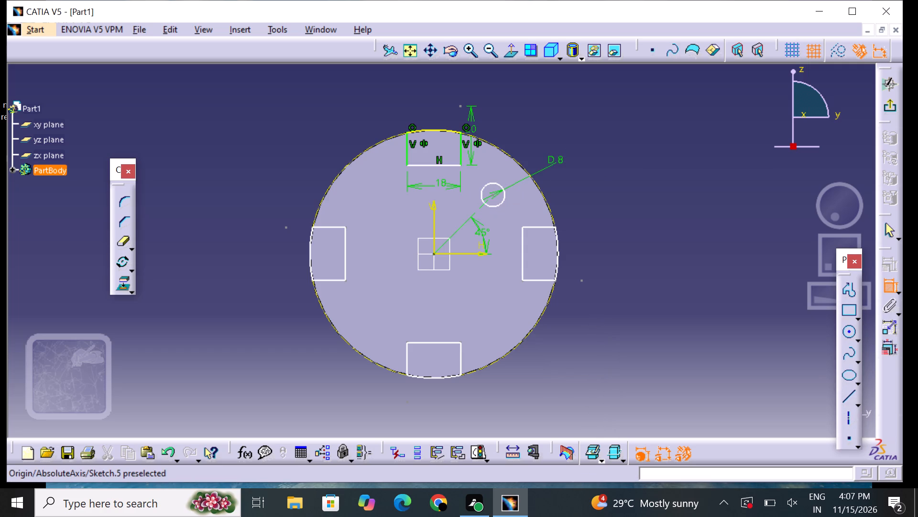
{"action": "left_click", "coordinate": [433, 253]}
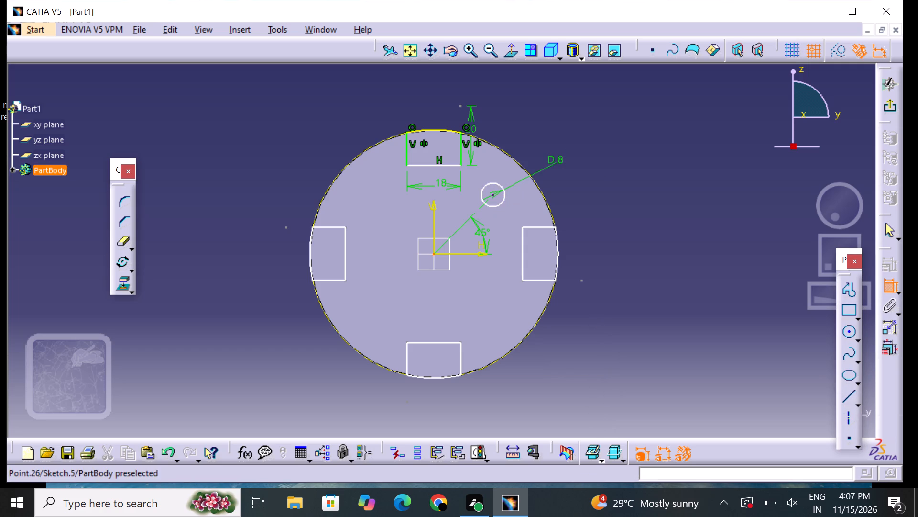
{"action": "left_click", "coordinate": [493, 197]}
{"action": "left_click", "coordinate": [494, 274]}
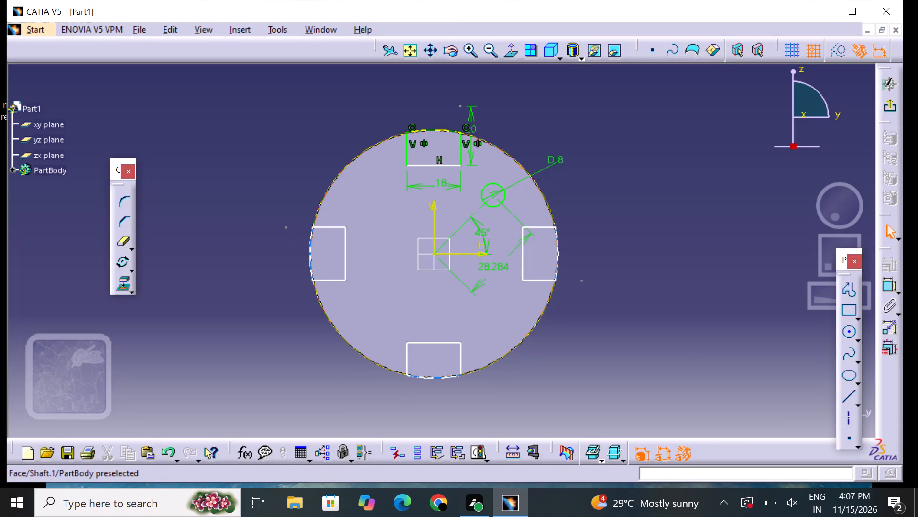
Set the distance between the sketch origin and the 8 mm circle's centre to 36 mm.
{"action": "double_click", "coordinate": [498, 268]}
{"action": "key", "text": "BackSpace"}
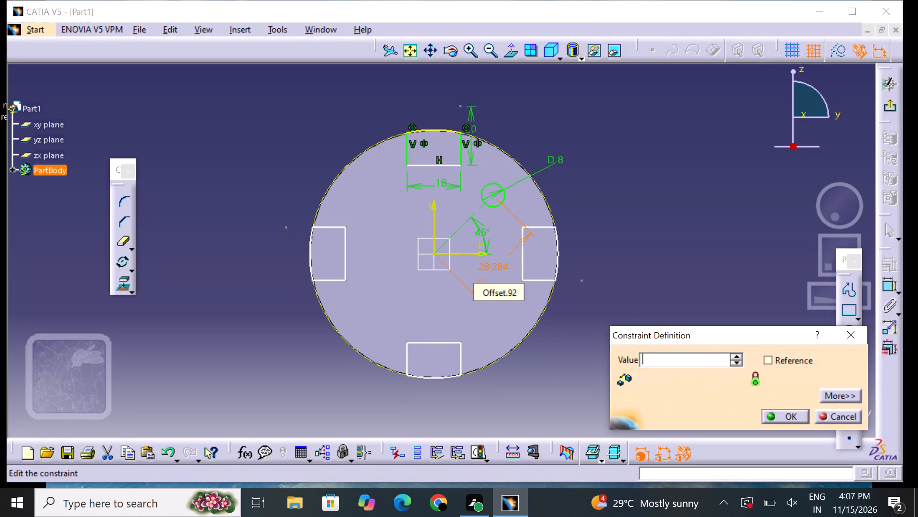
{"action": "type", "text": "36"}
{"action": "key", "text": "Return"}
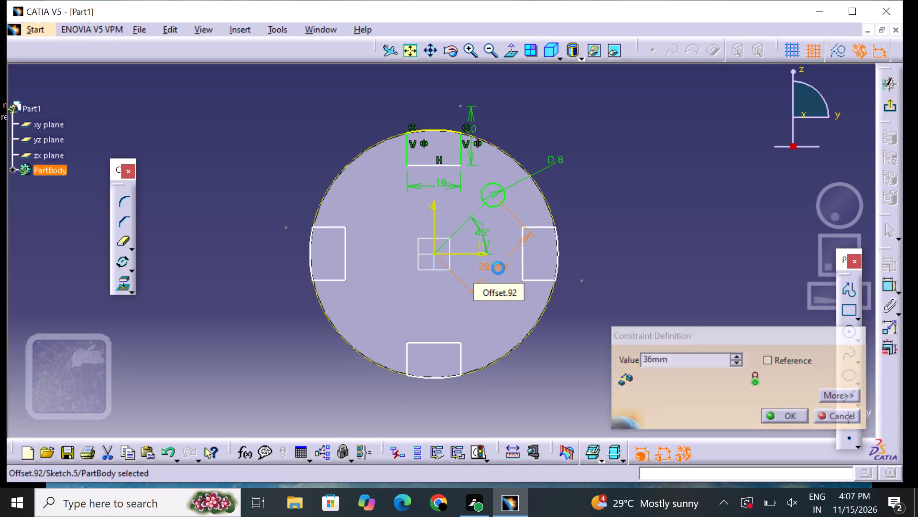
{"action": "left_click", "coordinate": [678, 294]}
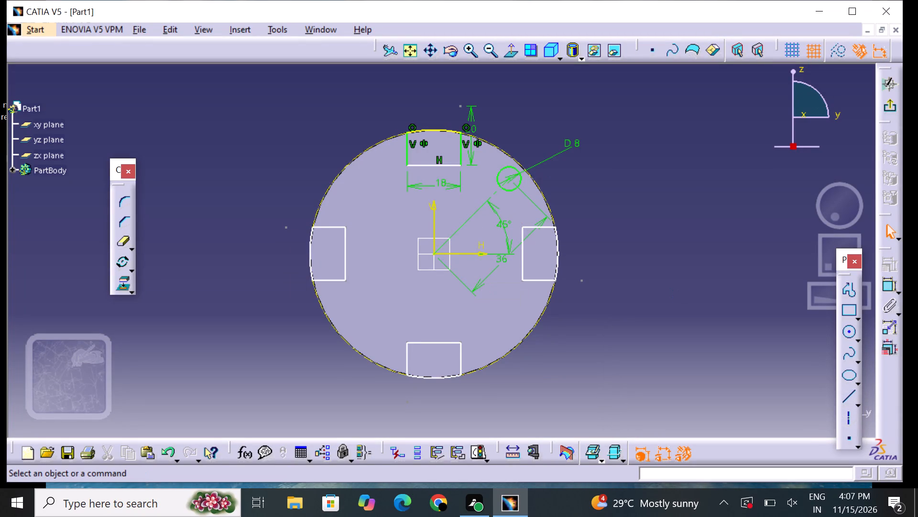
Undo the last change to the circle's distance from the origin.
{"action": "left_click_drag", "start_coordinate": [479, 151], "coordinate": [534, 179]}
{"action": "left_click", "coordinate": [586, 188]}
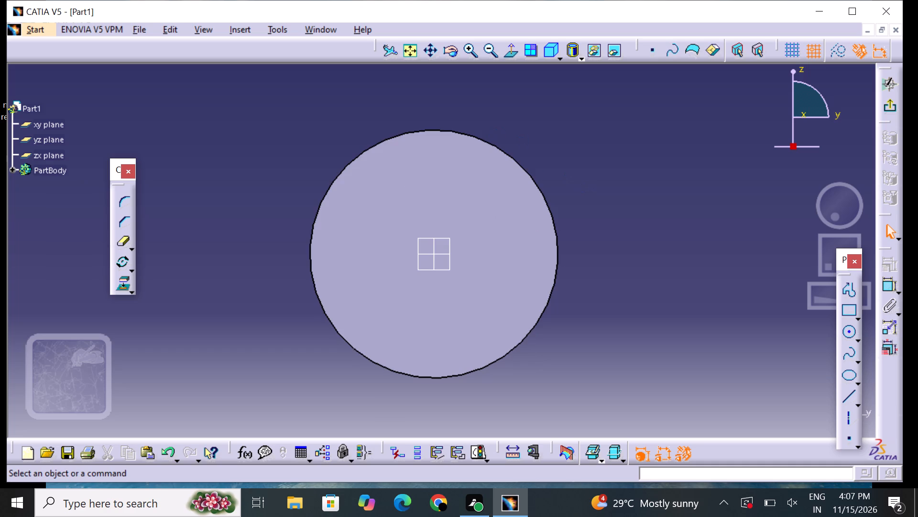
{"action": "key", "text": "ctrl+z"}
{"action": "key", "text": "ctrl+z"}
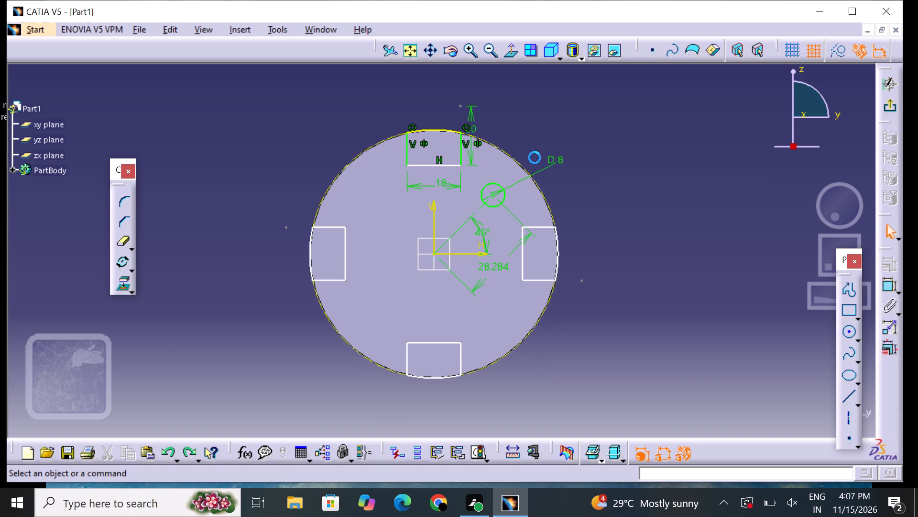
Rotate the 8 mm circle about the sketch origin in duplicate mode, with 3 instances at 360/4 degrees, and exit the sketch.
{"action": "left_click", "coordinate": [546, 127]}
{"action": "left_click_drag", "start_coordinate": [549, 130], "coordinate": [552, 134]}
{"action": "left_click_drag", "start_coordinate": [552, 134], "coordinate": [460, 237]}
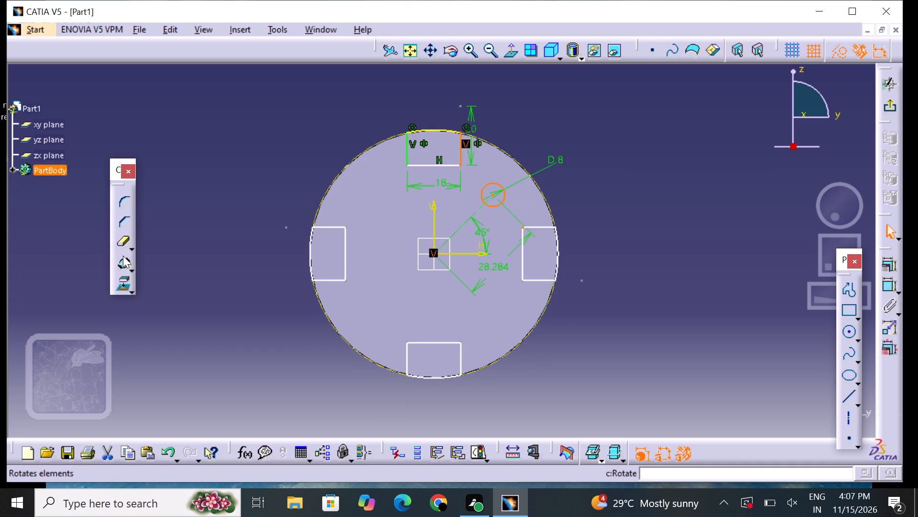
{"action": "left_click", "coordinate": [123, 256]}
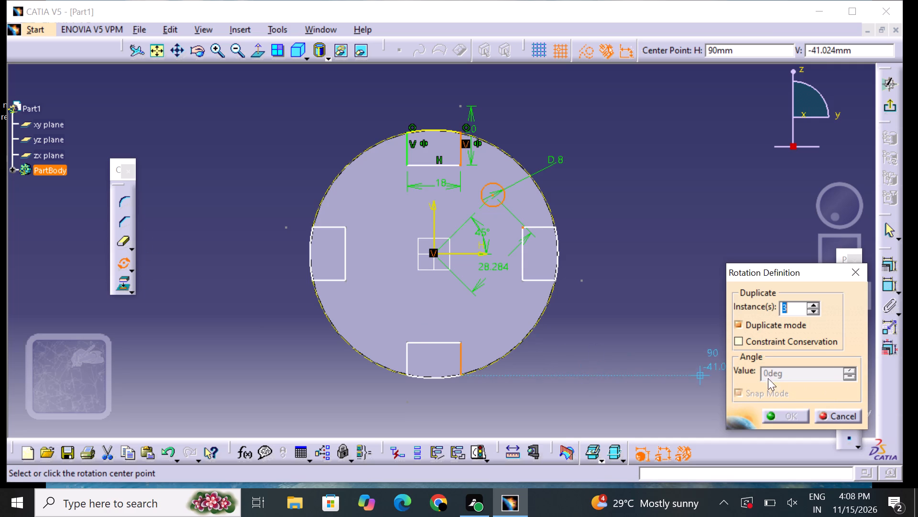
{"action": "left_click", "coordinate": [433, 251]}
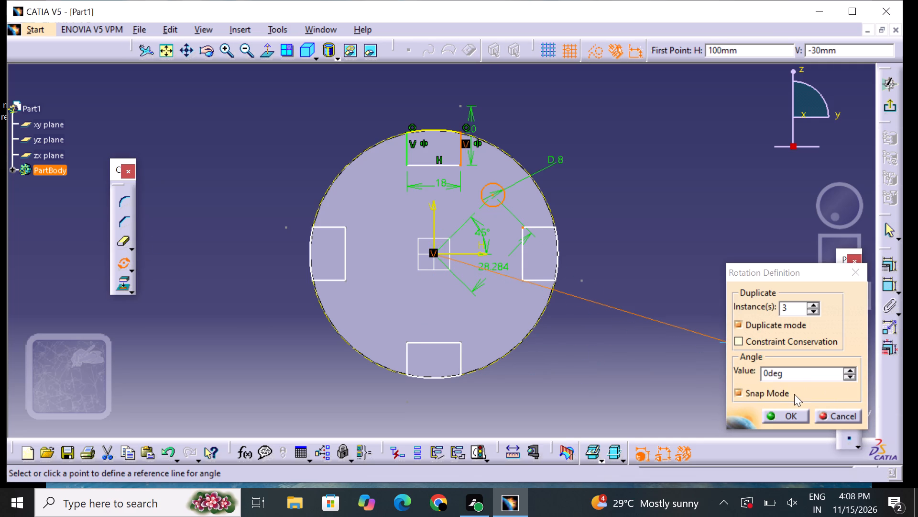
{"action": "left_click", "coordinate": [791, 366]}
{"action": "left_click", "coordinate": [790, 369]}
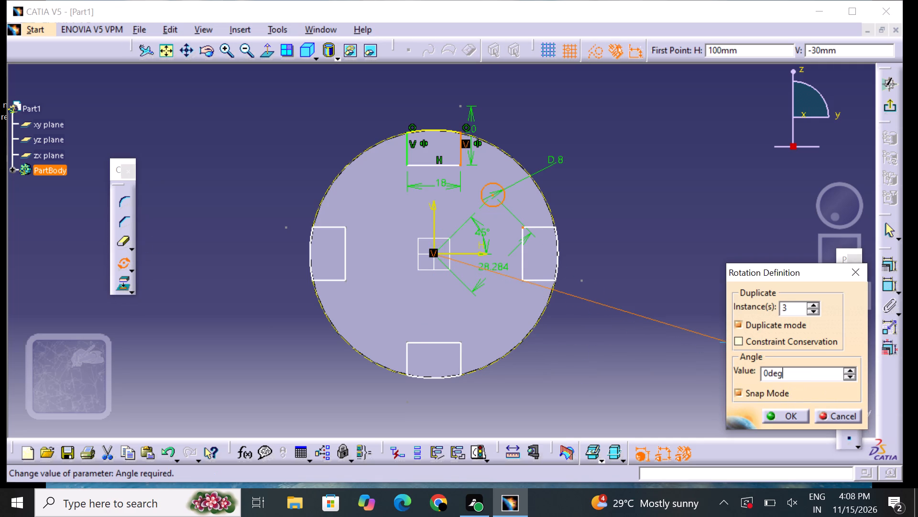
{"action": "key", "text": "BackSpace"}
{"action": "key", "text": "BackSpace"}
{"action": "key", "text": "BackSpace"}
{"action": "key", "text": "BackSpace"}
{"action": "key", "text": "BackSpace"}
{"action": "key", "text": "BackSpace"}
{"action": "key", "text": "BackSpace"}
{"action": "type", "text": "360/"}
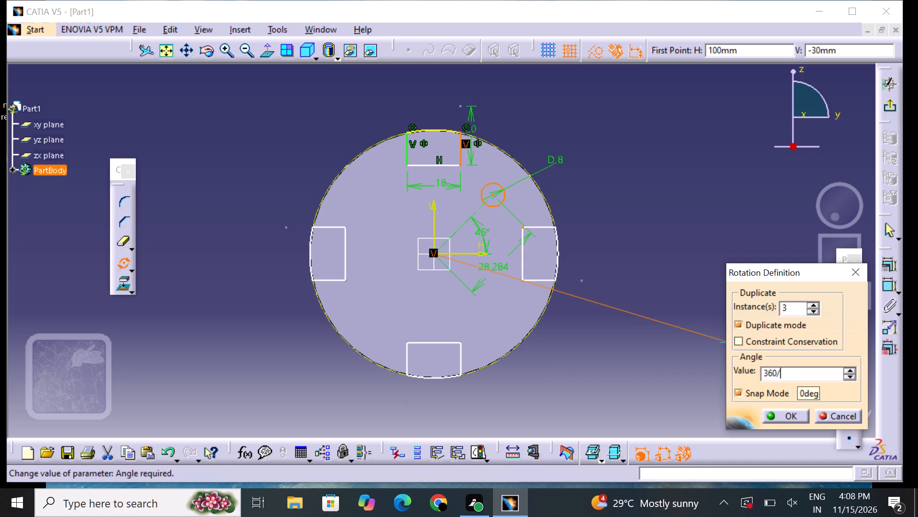
{"action": "key", "text": "4"}
{"action": "key", "text": "Return"}
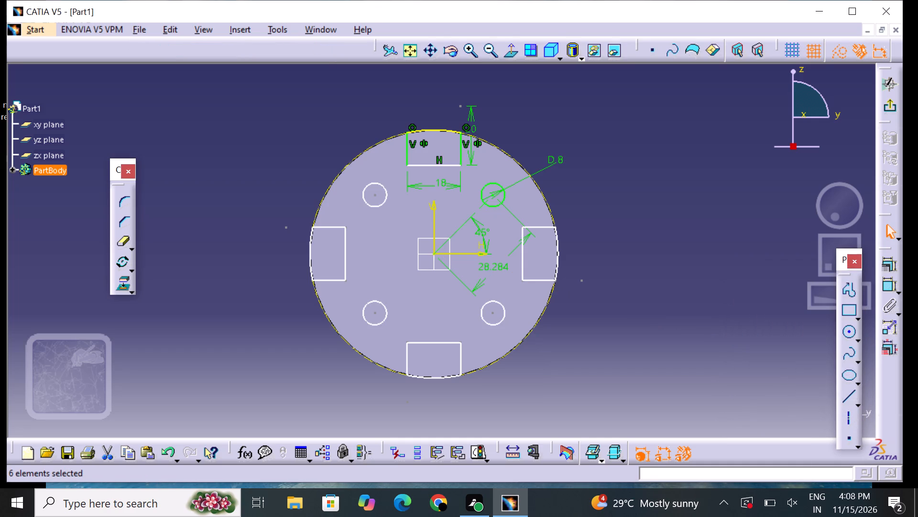
{"action": "left_click", "coordinate": [688, 360]}
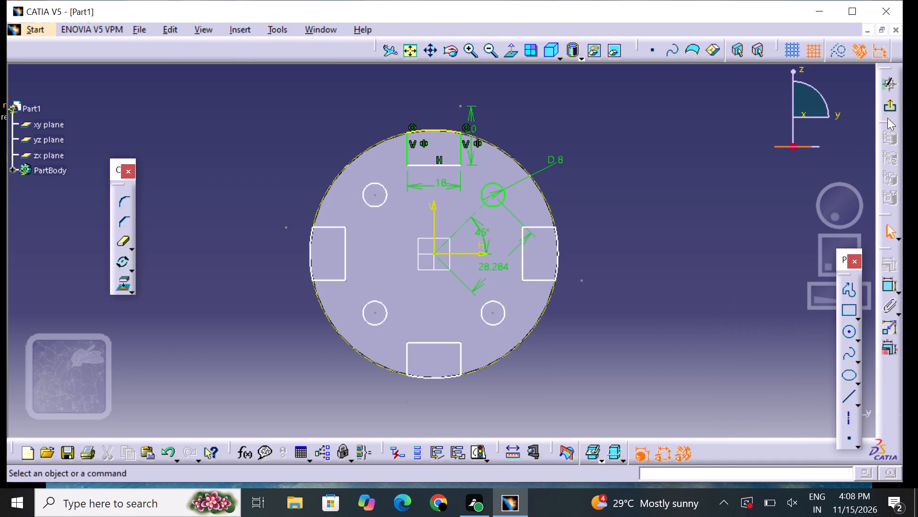
{"action": "left_click", "coordinate": [885, 104]}
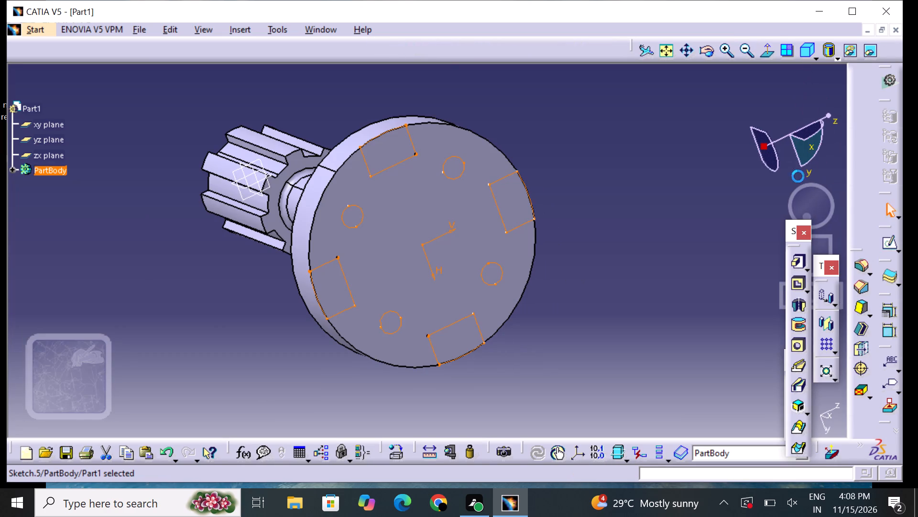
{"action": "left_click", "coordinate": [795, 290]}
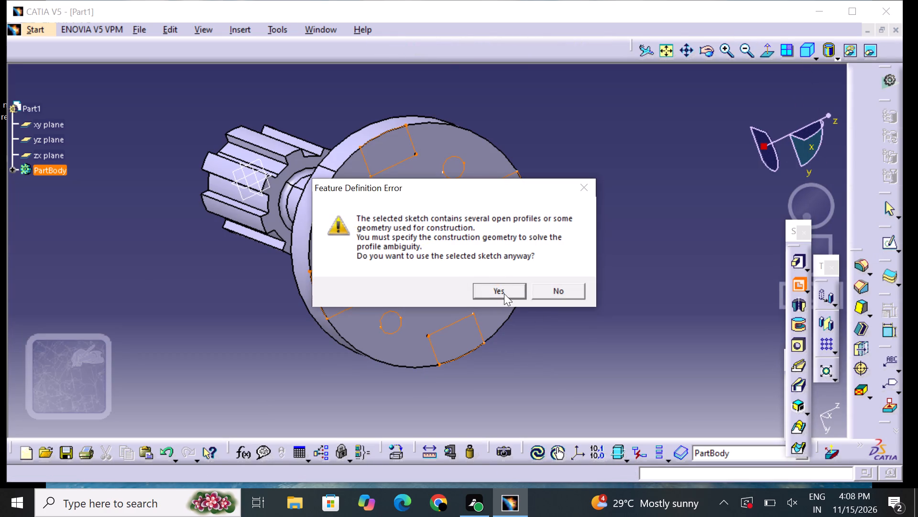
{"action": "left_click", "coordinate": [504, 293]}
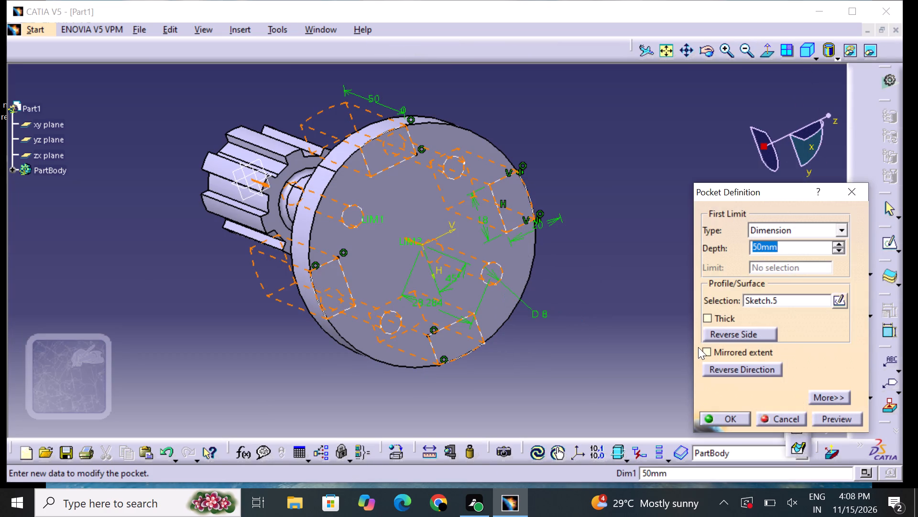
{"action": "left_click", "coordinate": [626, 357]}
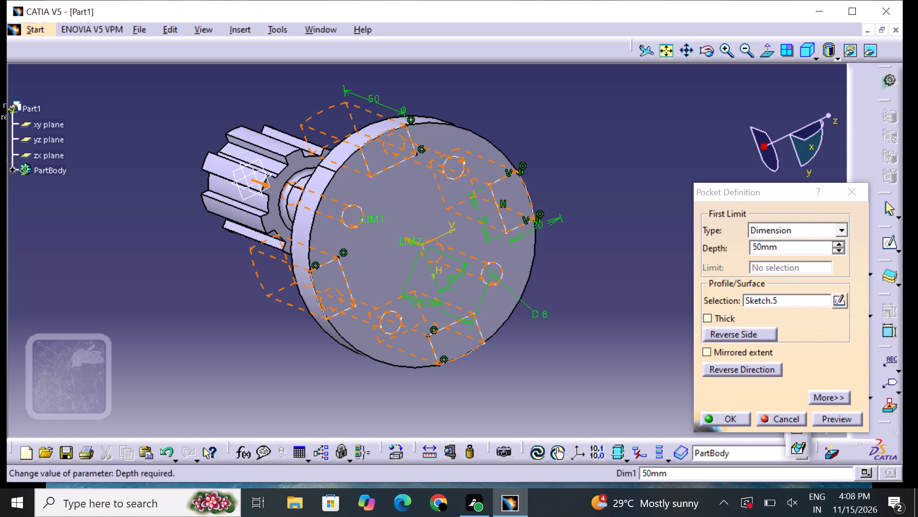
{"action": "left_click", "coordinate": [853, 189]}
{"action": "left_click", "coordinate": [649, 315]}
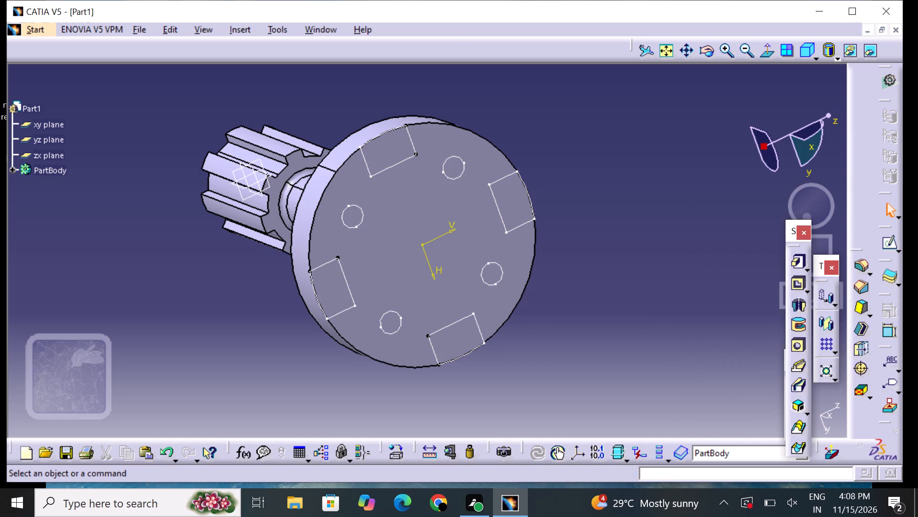
Reopen the flange sketch containing the slot profiles and 8 mm circles for editing.
{"action": "left_click", "coordinate": [466, 316]}
{"action": "left_click", "coordinate": [887, 244]}
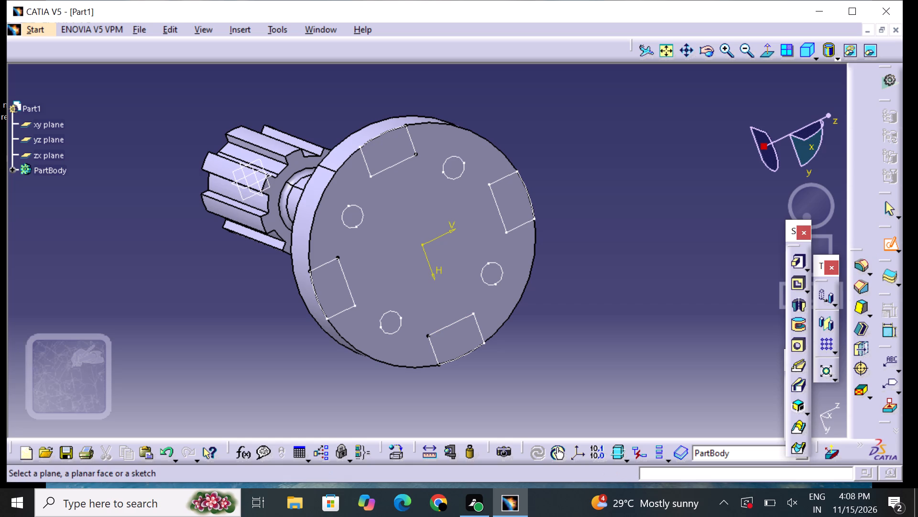
{"action": "left_click", "coordinate": [459, 320]}
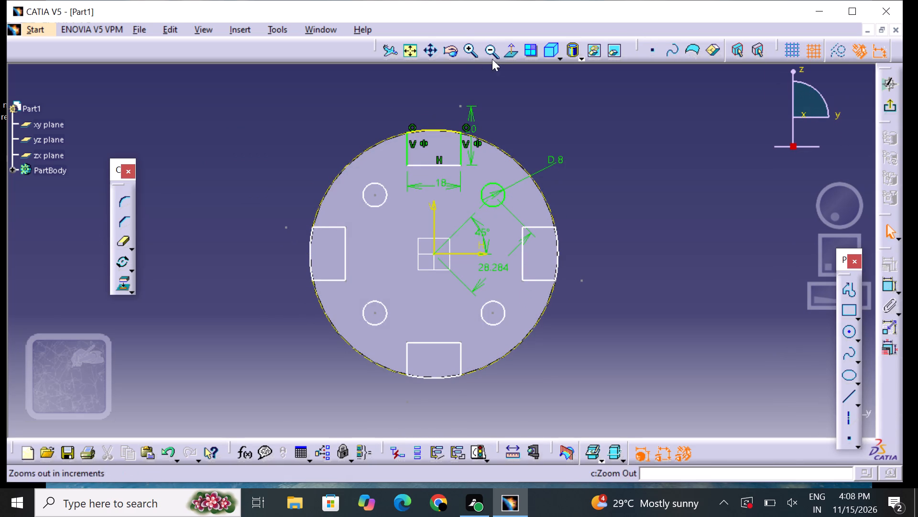
Examine closely the corner where the upper 18 mm slot's side line meets the flange's outer edge.
{"action": "triple_click", "coordinate": [471, 52]}
{"action": "double_click", "coordinate": [471, 52]}
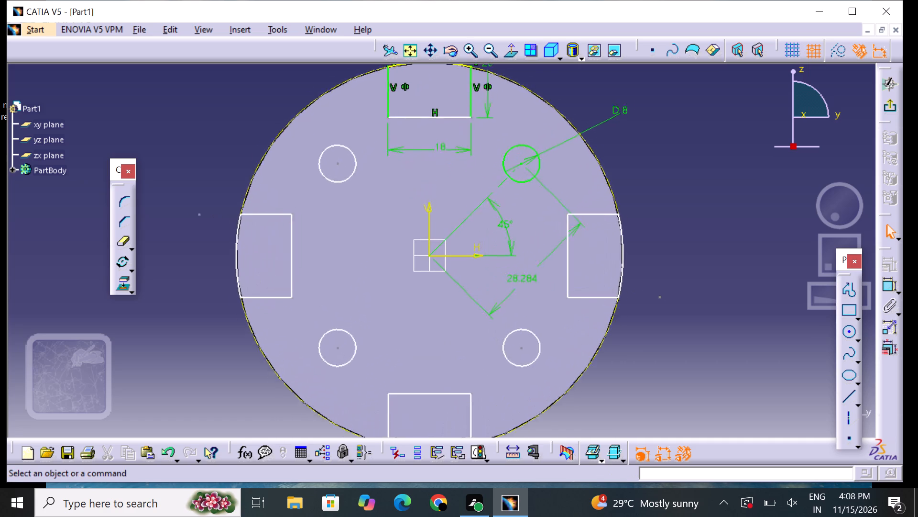
{"action": "middle_click_drag", "start_coordinate": [451, 123], "coordinate": [448, 305]}
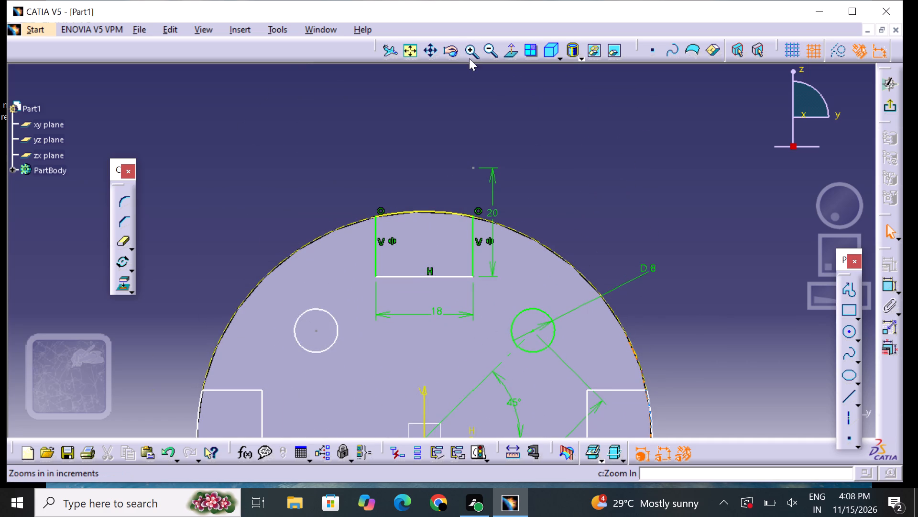
{"action": "triple_click", "coordinate": [468, 53]}
{"action": "left_click", "coordinate": [468, 53]}
{"action": "triple_click", "coordinate": [468, 53]}
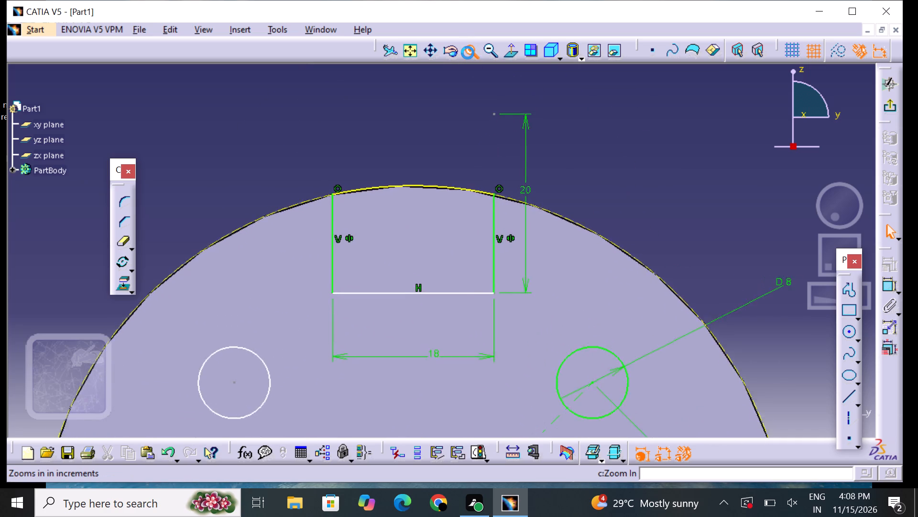
{"action": "left_click", "coordinate": [468, 53]}
{"action": "left_click", "coordinate": [468, 53]}
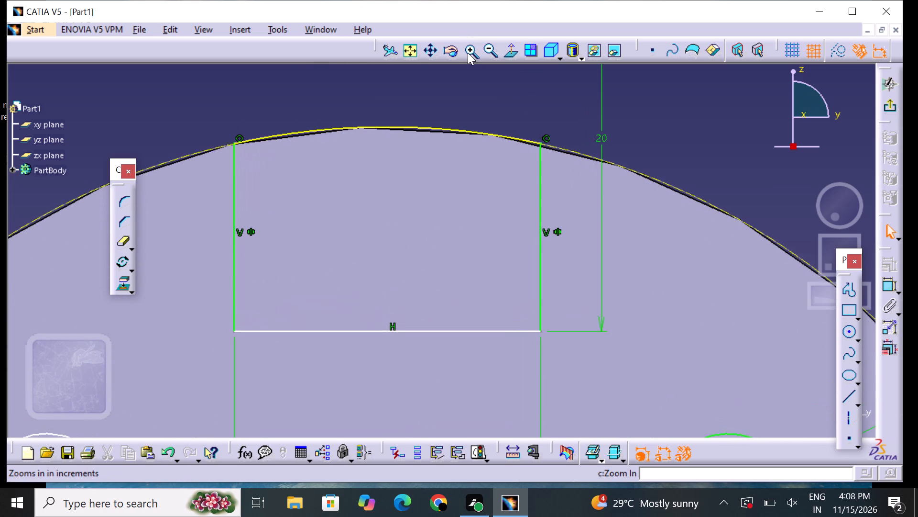
{"action": "triple_click", "coordinate": [468, 53]}
{"action": "middle_click_drag", "start_coordinate": [426, 112], "coordinate": [433, 127]}
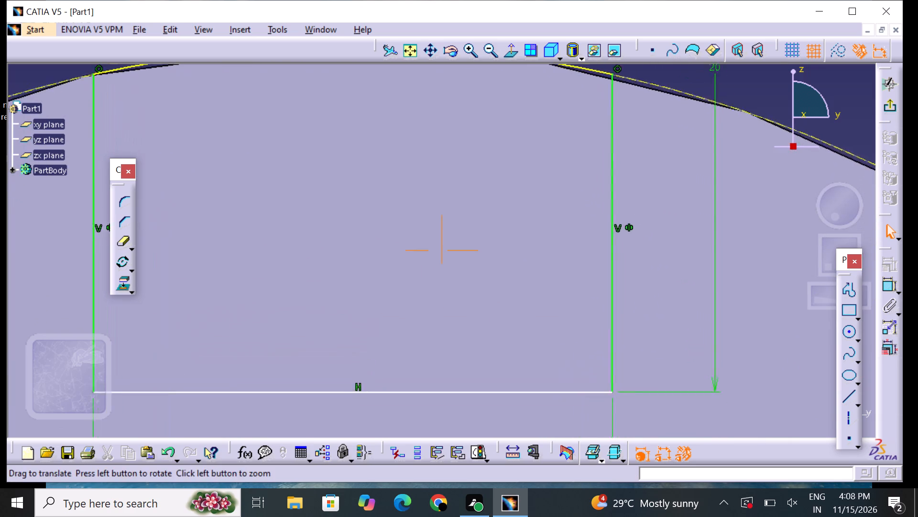
{"action": "middle_click_drag", "start_coordinate": [433, 127], "coordinate": [574, 270]}
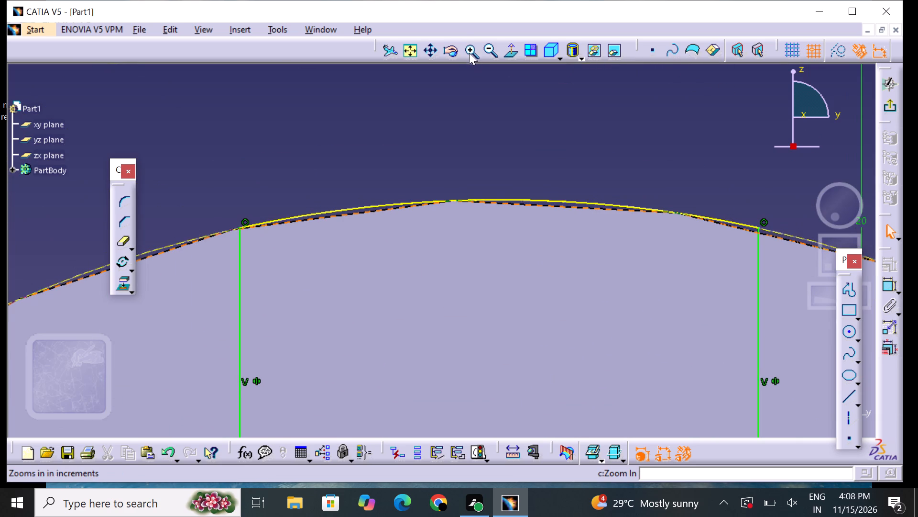
{"action": "triple_click", "coordinate": [469, 52]}
{"action": "triple_click", "coordinate": [469, 51]}
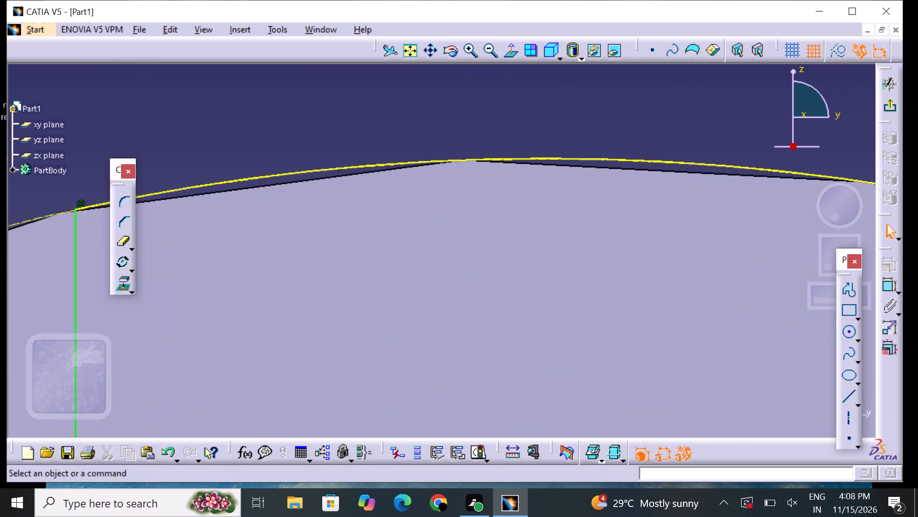
{"action": "middle_click_drag", "start_coordinate": [368, 186], "coordinate": [576, 236]}
{"action": "middle_click_drag", "start_coordinate": [481, 231], "coordinate": [515, 221]}
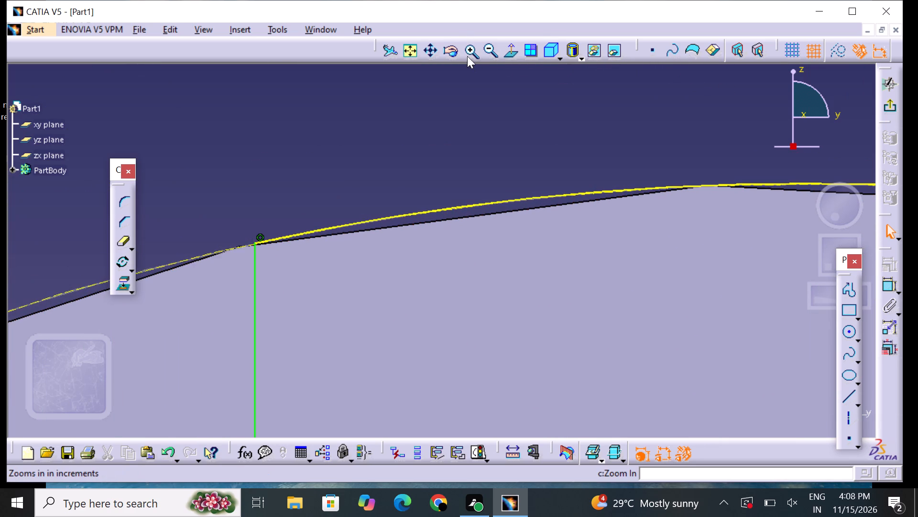
{"action": "triple_click", "coordinate": [469, 51]}
{"action": "left_click", "coordinate": [470, 50]}
{"action": "double_click", "coordinate": [467, 59]}
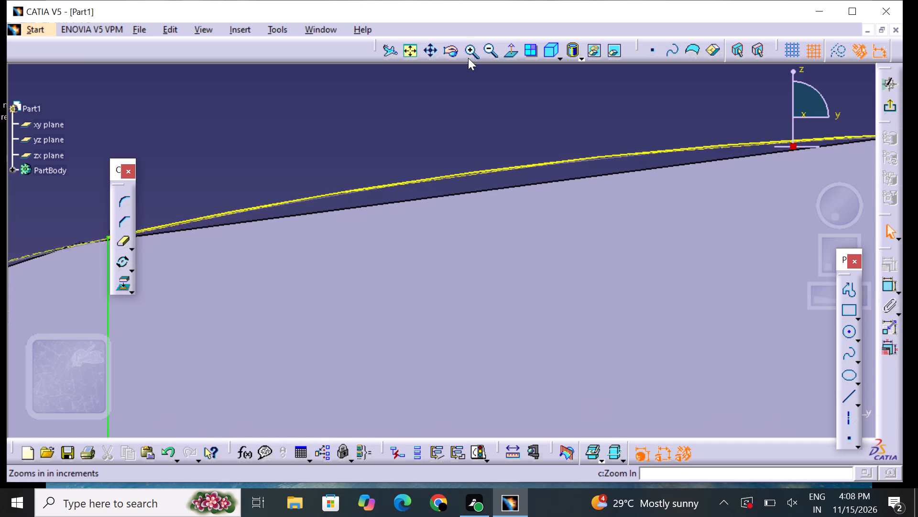
{"action": "middle_click_drag", "start_coordinate": [301, 217], "coordinate": [660, 228]}
{"action": "middle_click_drag", "start_coordinate": [440, 236], "coordinate": [495, 223]}
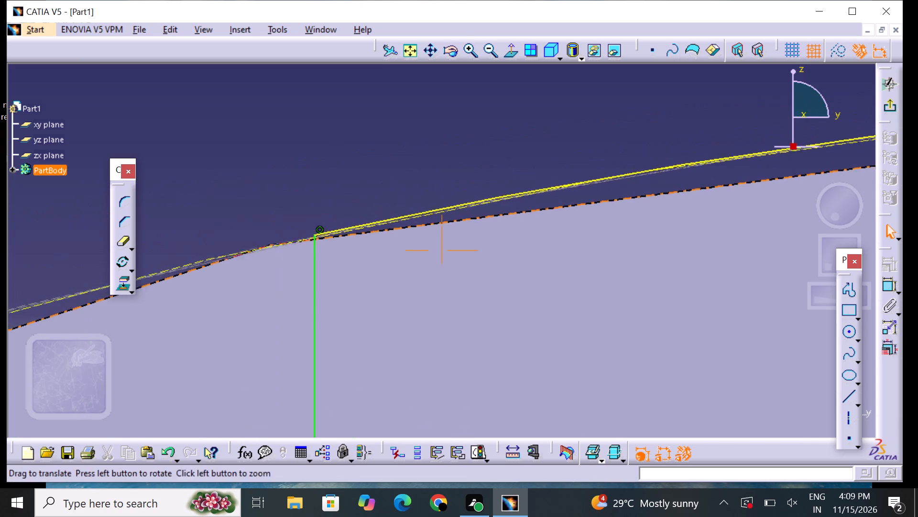
{"action": "middle_click_drag", "start_coordinate": [495, 223], "coordinate": [506, 219]}
{"action": "scroll", "coordinate": [506, 219], "scroll_direction": "up", "scroll_amount": 1}
{"action": "triple_click", "coordinate": [469, 56]}
{"action": "triple_click", "coordinate": [469, 55]}
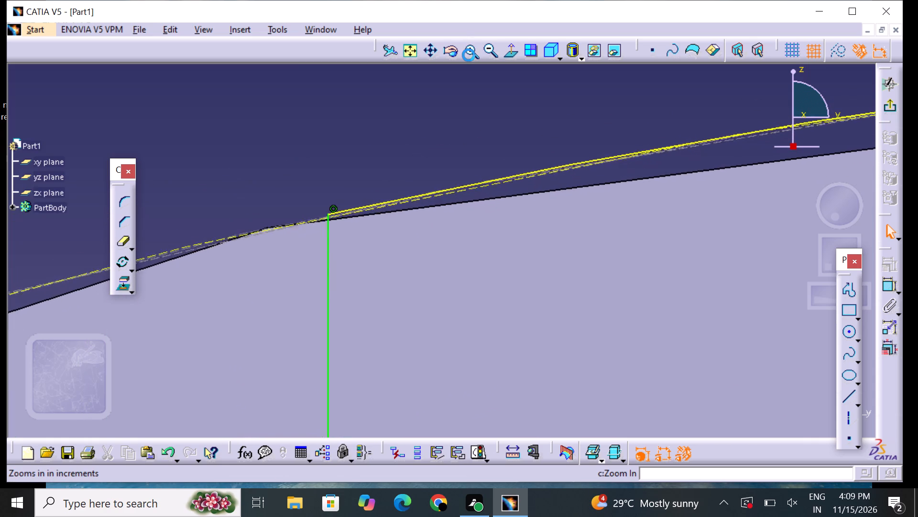
{"action": "triple_click", "coordinate": [469, 55]}
{"action": "triple_click", "coordinate": [469, 55]}
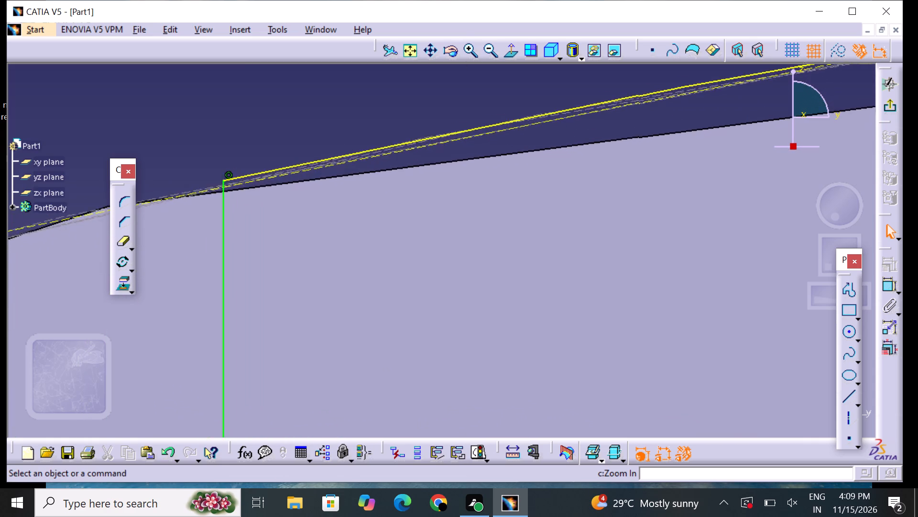
{"action": "middle_click_drag", "start_coordinate": [381, 179], "coordinate": [542, 220]}
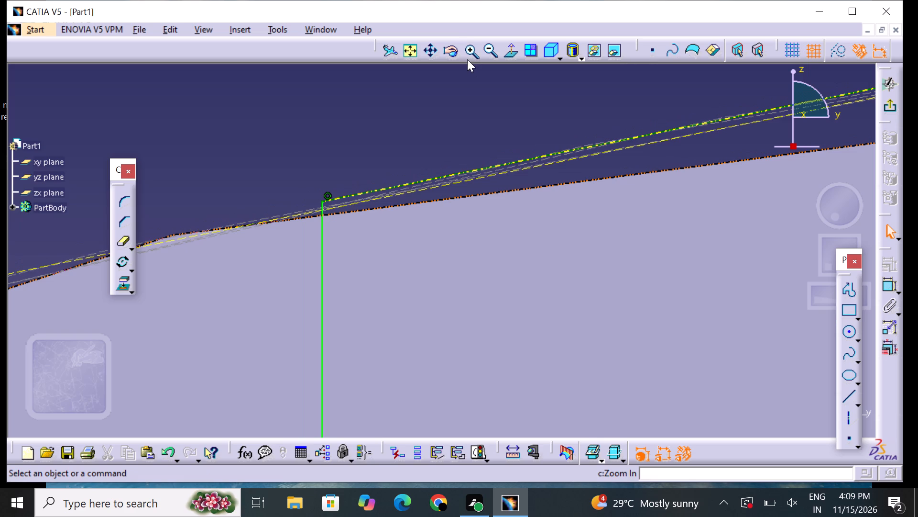
{"action": "left_click", "coordinate": [467, 58]}
{"action": "left_click", "coordinate": [467, 58]}
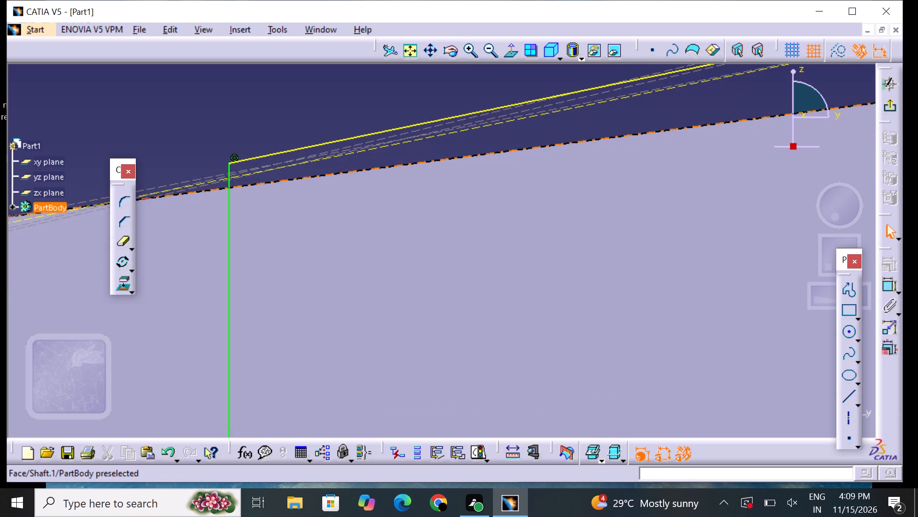
Follow the upper slot's closing arc along the flange edge to check for gaps or overlapping sketch curves.
{"action": "middle_click_drag", "start_coordinate": [557, 160], "coordinate": [368, 287]}
{"action": "middle_click_drag", "start_coordinate": [574, 208], "coordinate": [224, 224]}
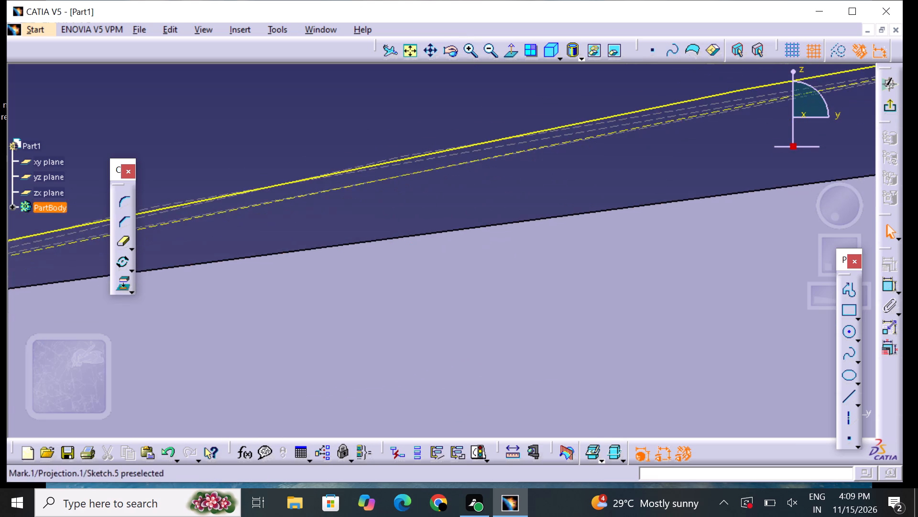
{"action": "middle_click_drag", "start_coordinate": [708, 141], "coordinate": [361, 302]}
{"action": "middle_click_drag", "start_coordinate": [745, 217], "coordinate": [232, 239]}
{"action": "middle_click_drag", "start_coordinate": [641, 152], "coordinate": [297, 272]}
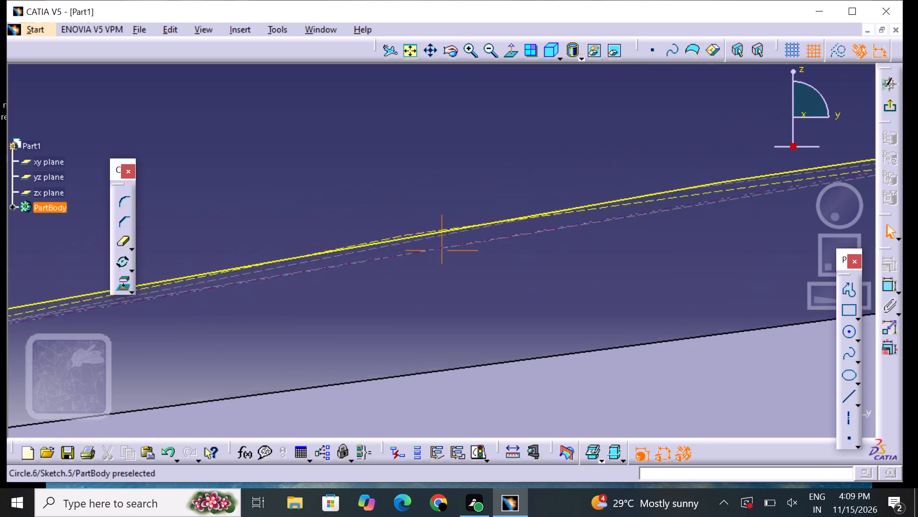
{"action": "middle_click_drag", "start_coordinate": [297, 272], "coordinate": [131, 277]}
{"action": "middle_click_drag", "start_coordinate": [772, 233], "coordinate": [138, 287]}
{"action": "middle_click_drag", "start_coordinate": [688, 209], "coordinate": [207, 327]}
{"action": "middle_click_drag", "start_coordinate": [778, 186], "coordinate": [102, 226]}
{"action": "middle_click_drag", "start_coordinate": [759, 190], "coordinate": [188, 286]}
{"action": "middle_click_drag", "start_coordinate": [814, 221], "coordinate": [297, 296]}
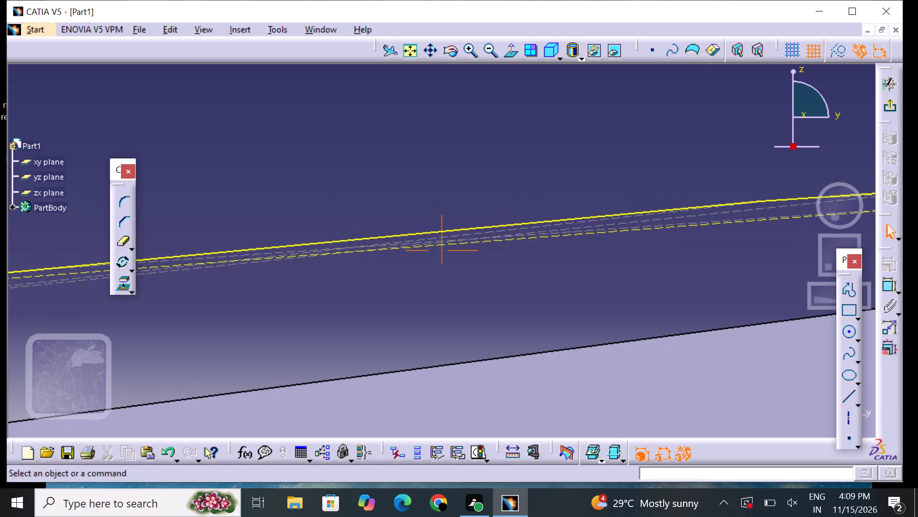
{"action": "middle_click_drag", "start_coordinate": [847, 268], "coordinate": [413, 277]}
{"action": "scroll", "coordinate": [411, 278], "scroll_direction": "up", "scroll_amount": 1}
{"action": "middle_click_drag", "start_coordinate": [781, 254], "coordinate": [249, 276]}
{"action": "middle_click_drag", "start_coordinate": [896, 192], "coordinate": [786, 225]}
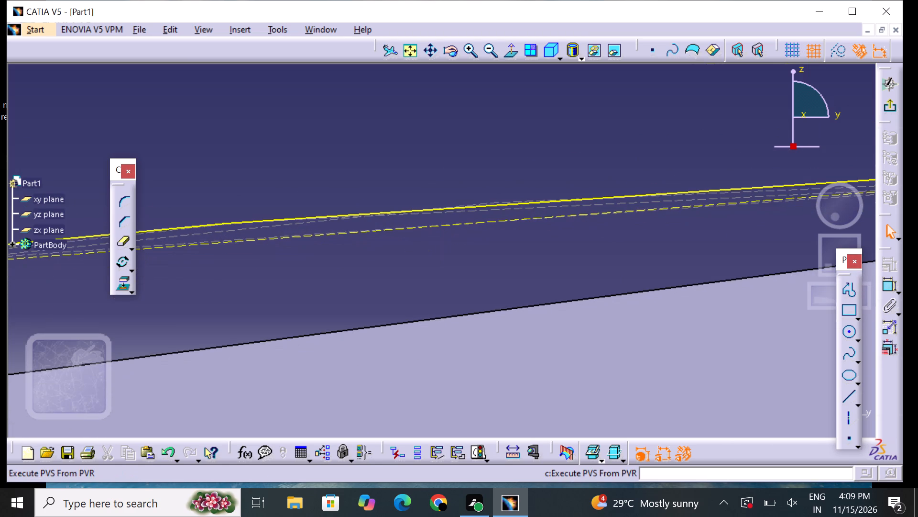
{"action": "middle_click_drag", "start_coordinate": [786, 225], "coordinate": [598, 252]}
{"action": "middle_click_drag", "start_coordinate": [721, 214], "coordinate": [99, 229]}
{"action": "middle_click_drag", "start_coordinate": [583, 169], "coordinate": [87, 207]}
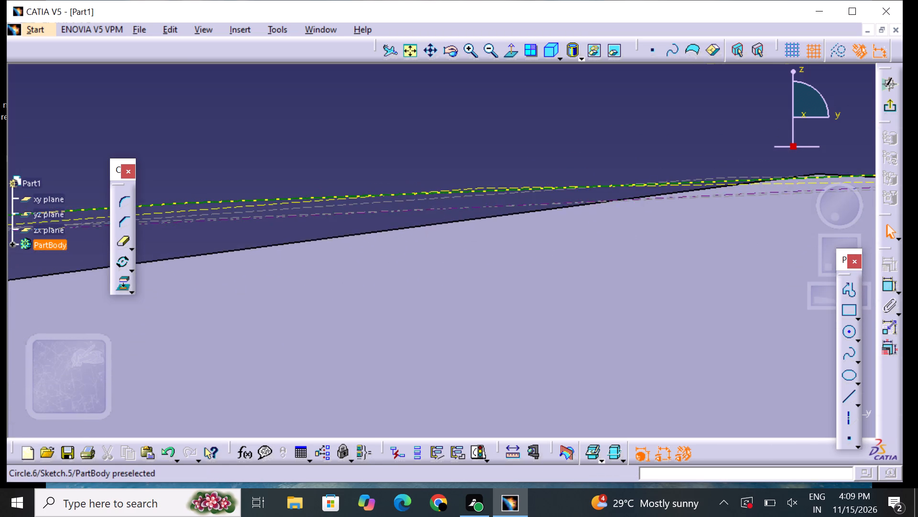
{"action": "middle_click_drag", "start_coordinate": [717, 194], "coordinate": [254, 231]}
{"action": "middle_click_drag", "start_coordinate": [699, 207], "coordinate": [310, 240]}
{"action": "scroll", "coordinate": [671, 219], "scroll_direction": "up", "scroll_amount": 1}
{"action": "middle_click_drag", "start_coordinate": [760, 272], "coordinate": [286, 281]}
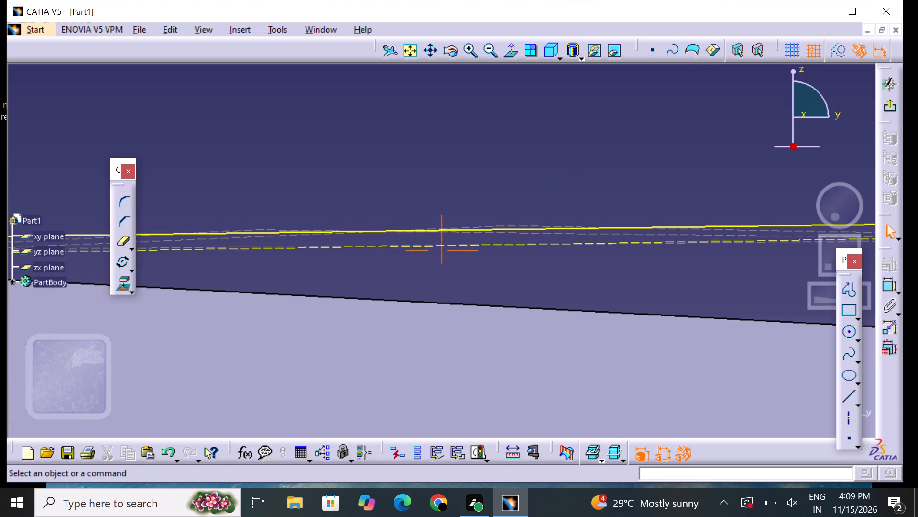
{"action": "middle_click_drag", "start_coordinate": [532, 294], "coordinate": [438, 289]}
{"action": "middle_click_drag", "start_coordinate": [809, 258], "coordinate": [379, 271]}
{"action": "middle_click_drag", "start_coordinate": [917, 326], "coordinate": [489, 326]}
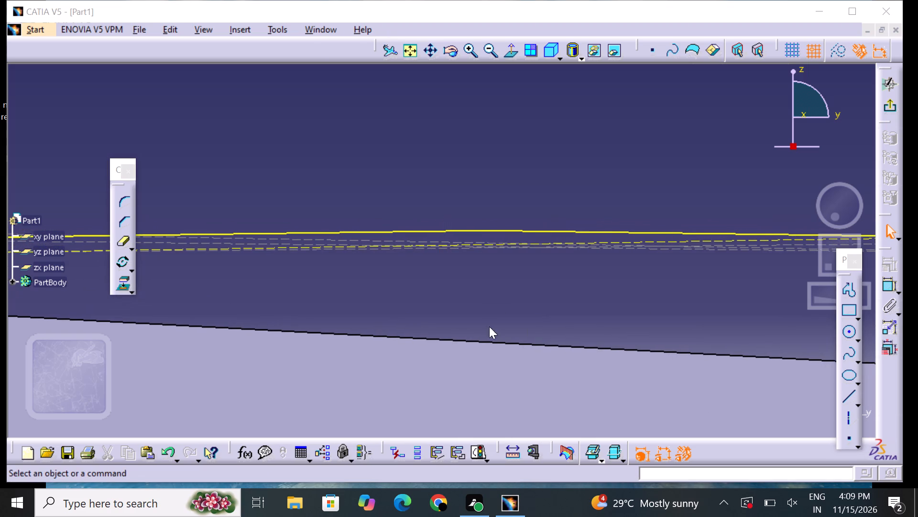
{"action": "middle_click_drag", "start_coordinate": [489, 326], "coordinate": [485, 326]}
{"action": "middle_click_drag", "start_coordinate": [755, 302], "coordinate": [253, 255]}
{"action": "middle_click_drag", "start_coordinate": [754, 256], "coordinate": [347, 278]}
{"action": "scroll", "coordinate": [348, 278], "scroll_direction": "up", "scroll_amount": 1}
{"action": "middle_click_drag", "start_coordinate": [808, 268], "coordinate": [514, 274]}
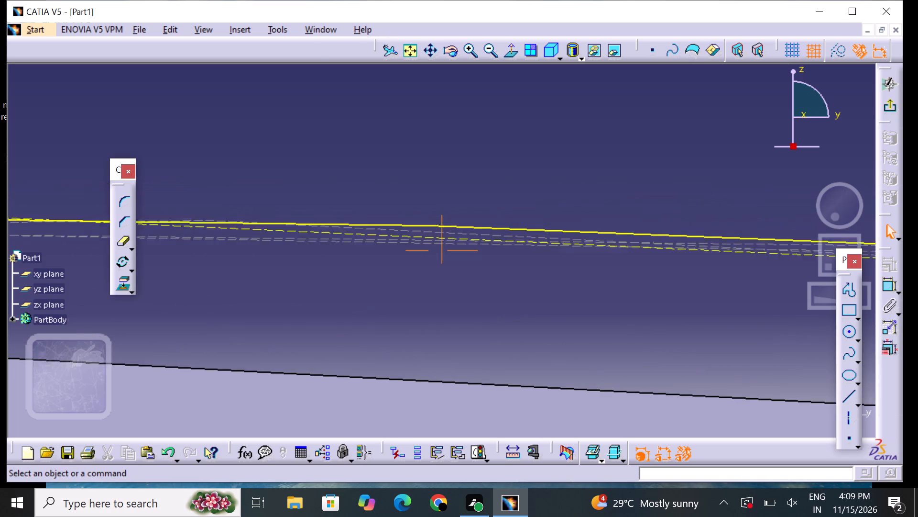
{"action": "middle_click_drag", "start_coordinate": [514, 274], "coordinate": [392, 266]}
{"action": "middle_click_drag", "start_coordinate": [760, 272], "coordinate": [352, 260]}
{"action": "middle_click_drag", "start_coordinate": [849, 317], "coordinate": [590, 281]}
{"action": "middle_click_drag", "start_coordinate": [864, 352], "coordinate": [465, 277]}
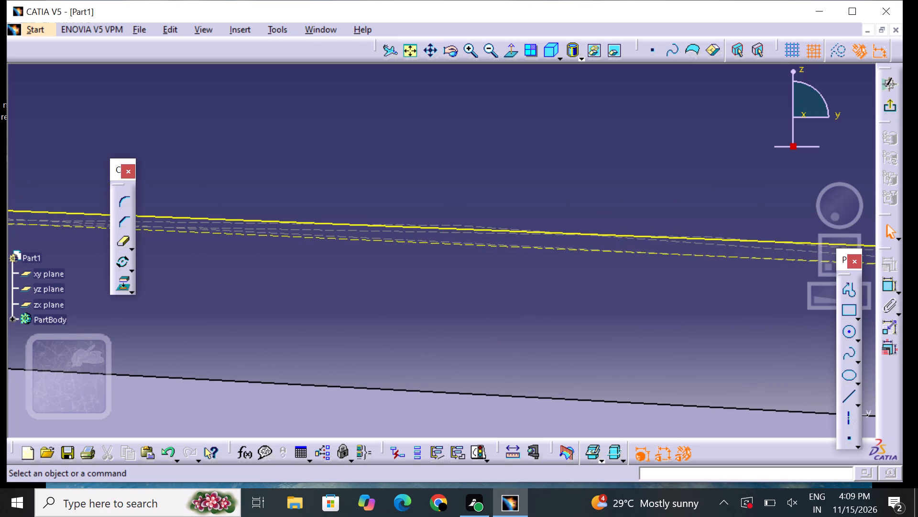
{"action": "middle_click_drag", "start_coordinate": [683, 305], "coordinate": [442, 264]}
{"action": "scroll", "coordinate": [445, 264], "scroll_direction": "up", "scroll_amount": 1}
{"action": "middle_click_drag", "start_coordinate": [613, 249], "coordinate": [418, 224]}
{"action": "middle_click_drag", "start_coordinate": [748, 270], "coordinate": [367, 200]}
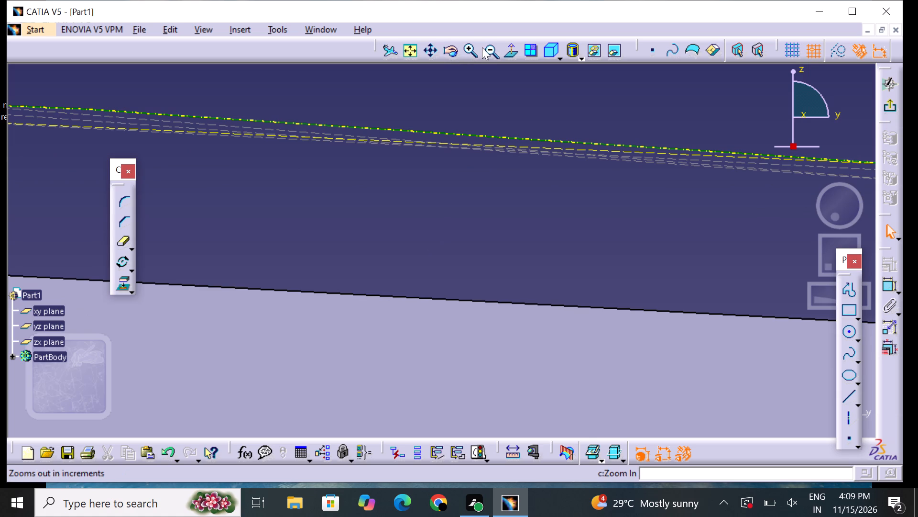
Exit the flange sketch and clear the selection.
{"action": "left_click", "coordinate": [415, 52]}
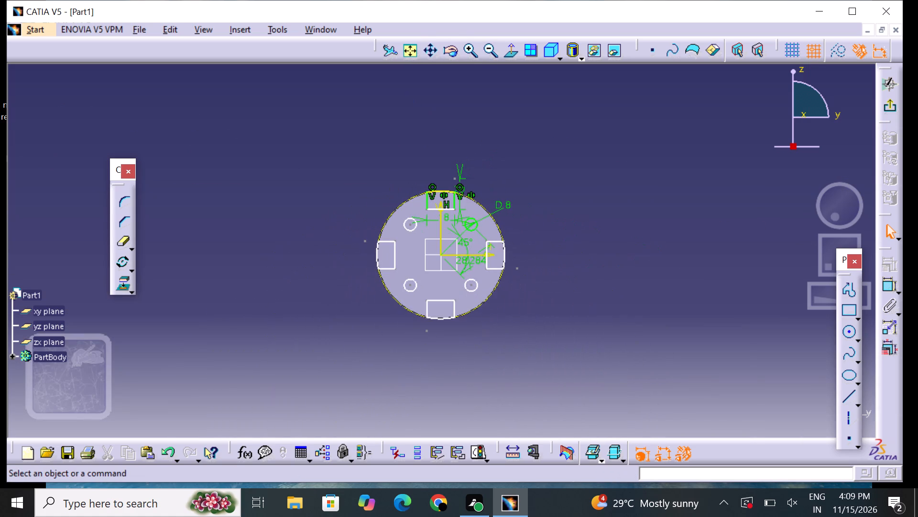
{"action": "left_click", "coordinate": [495, 63]}
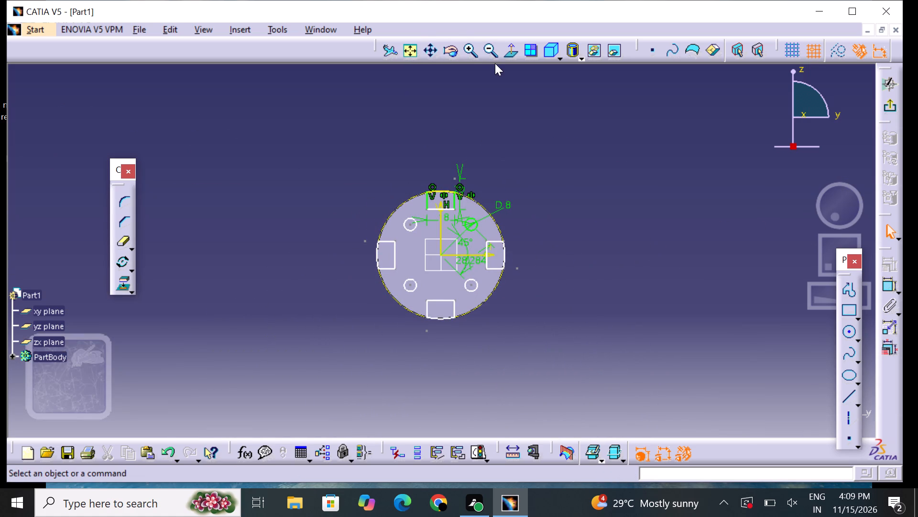
{"action": "triple_click", "coordinate": [492, 56]}
{"action": "left_click", "coordinate": [492, 56]}
{"action": "triple_click", "coordinate": [472, 51]}
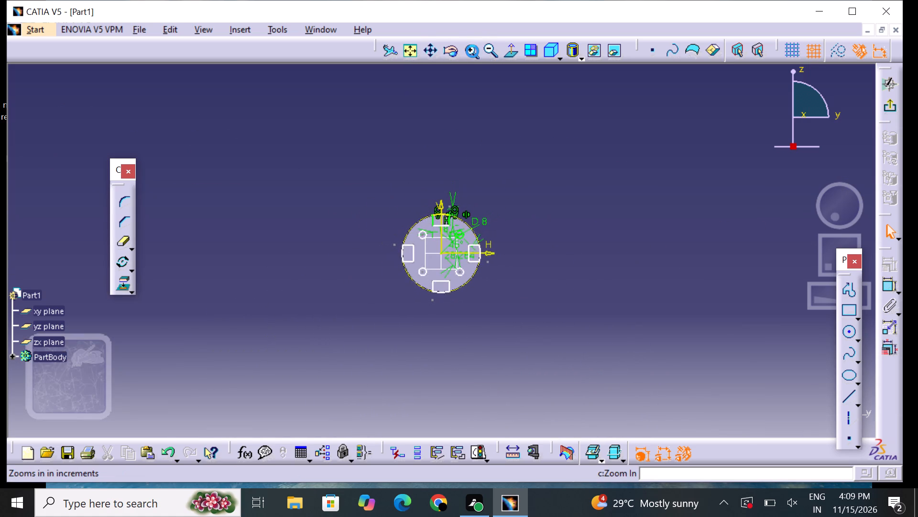
{"action": "triple_click", "coordinate": [472, 51]}
{"action": "triple_click", "coordinate": [472, 51]}
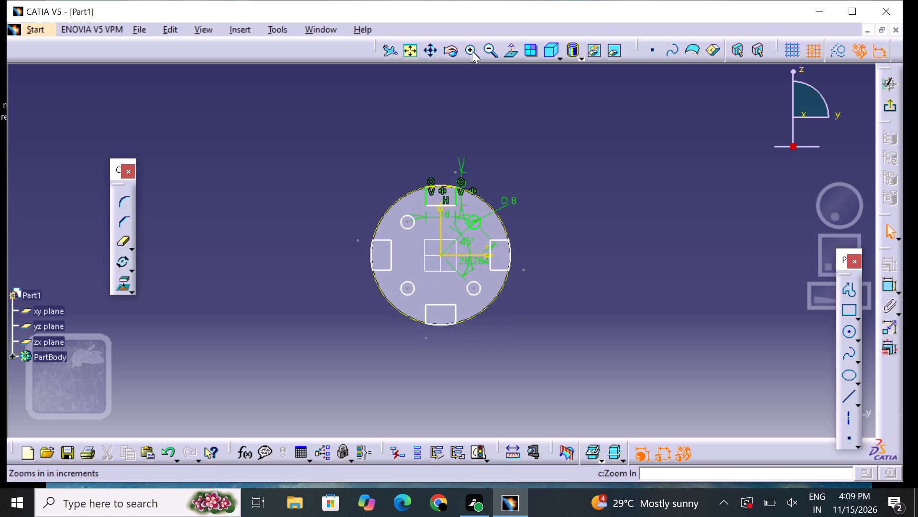
{"action": "triple_click", "coordinate": [472, 51]}
{"action": "left_click", "coordinate": [472, 51]}
{"action": "left_click", "coordinate": [472, 51]}
{"action": "left_click", "coordinate": [472, 51]}
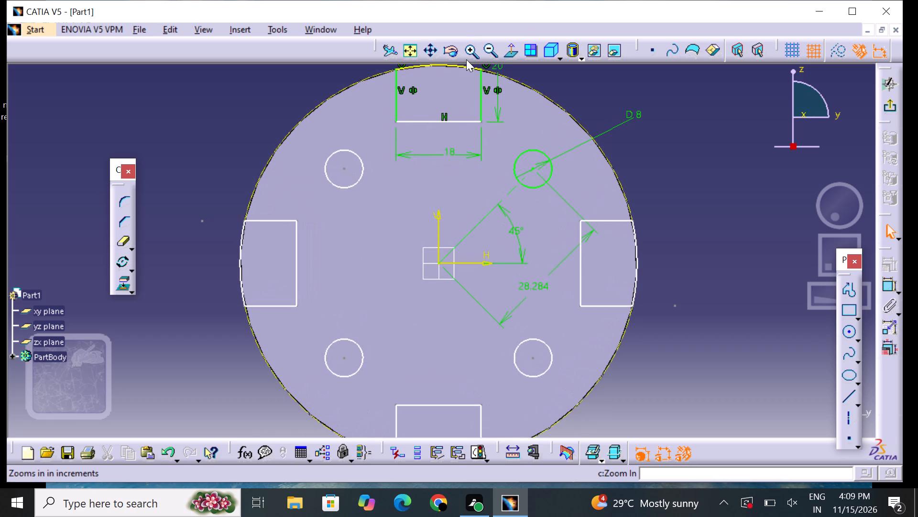
{"action": "left_click", "coordinate": [886, 112]}
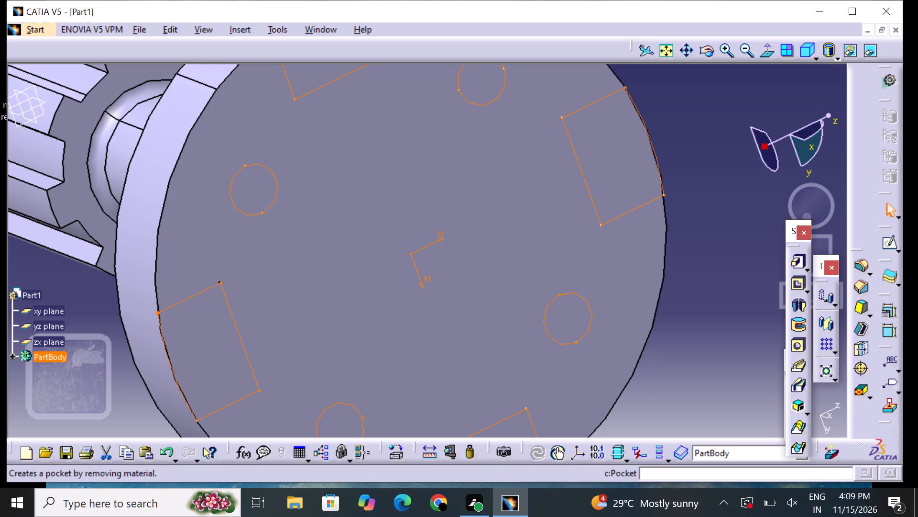
{"action": "left_click", "coordinate": [696, 234]}
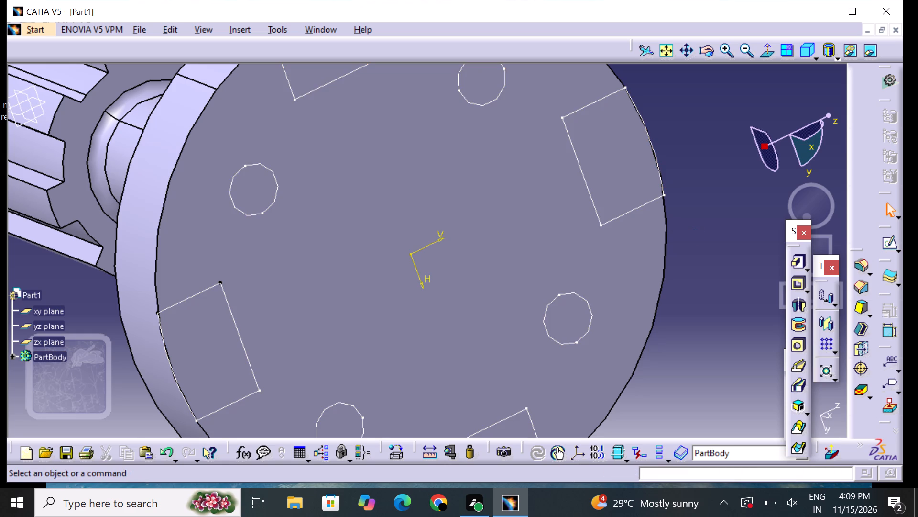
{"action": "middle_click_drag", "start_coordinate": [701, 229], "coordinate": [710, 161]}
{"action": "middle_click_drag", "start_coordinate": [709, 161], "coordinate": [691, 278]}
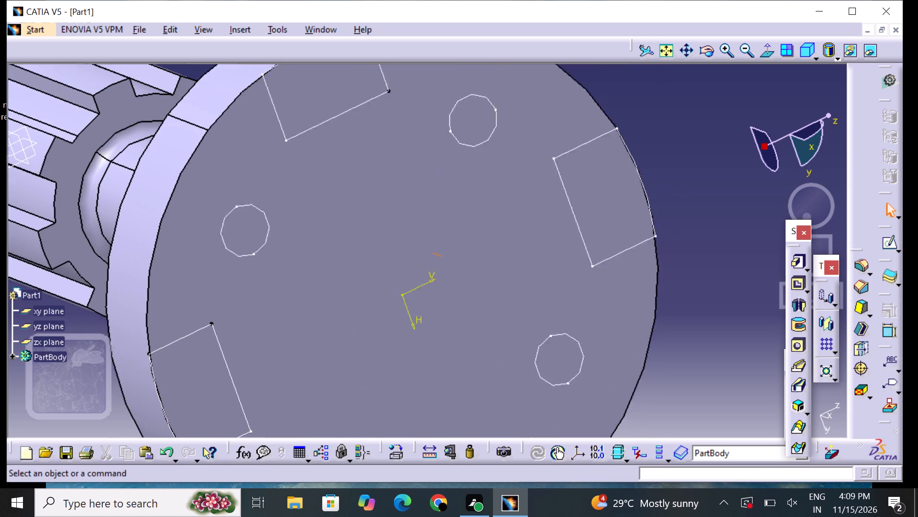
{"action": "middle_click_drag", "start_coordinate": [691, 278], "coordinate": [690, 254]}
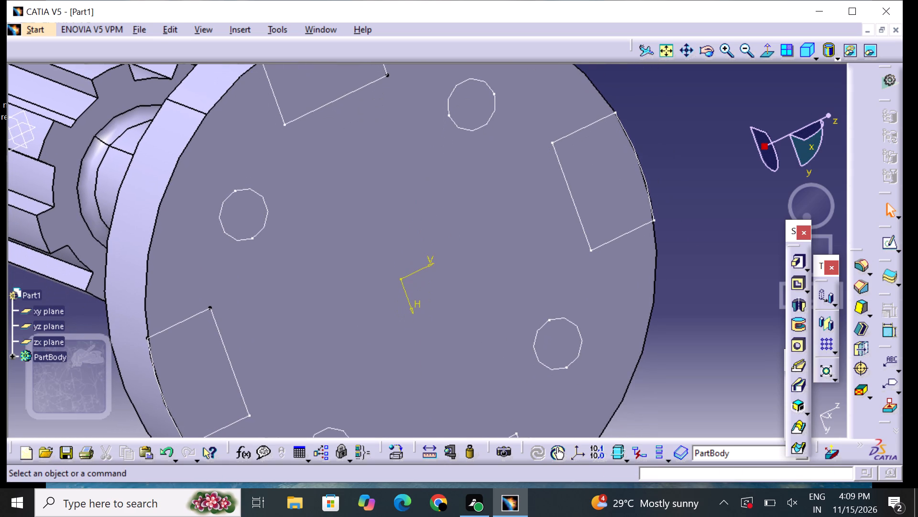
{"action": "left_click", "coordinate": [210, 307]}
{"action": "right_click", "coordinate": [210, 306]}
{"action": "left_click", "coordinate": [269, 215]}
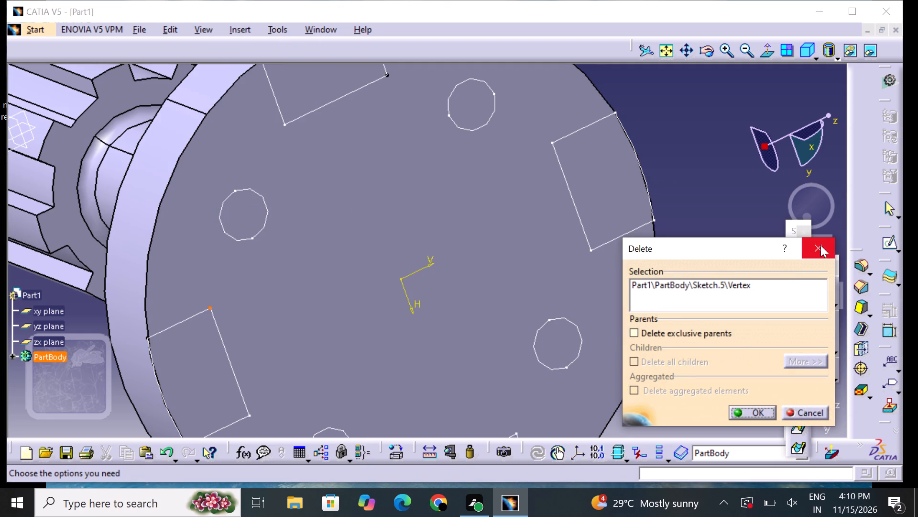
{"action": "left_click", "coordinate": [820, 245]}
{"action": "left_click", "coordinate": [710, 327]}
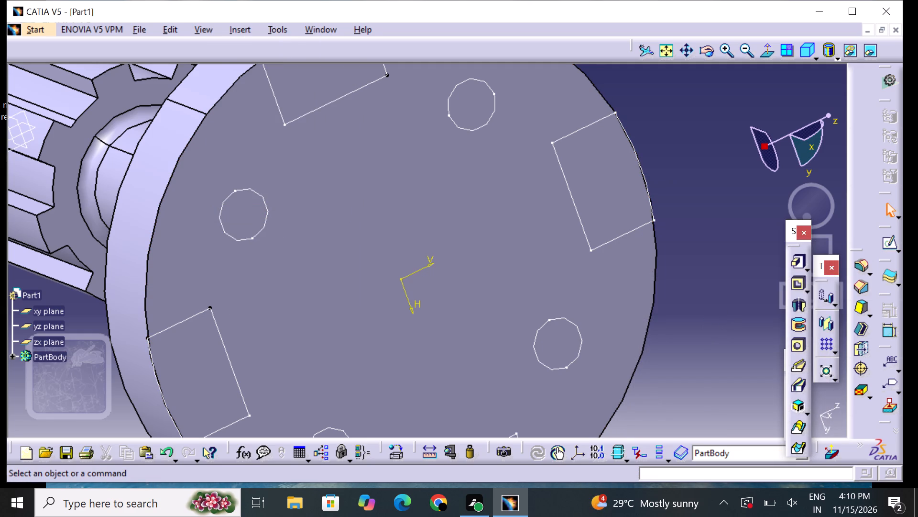
Reopen the flange sketch containing the slot profiles and 8 mm circles for editing.
{"action": "left_click", "coordinate": [611, 238]}
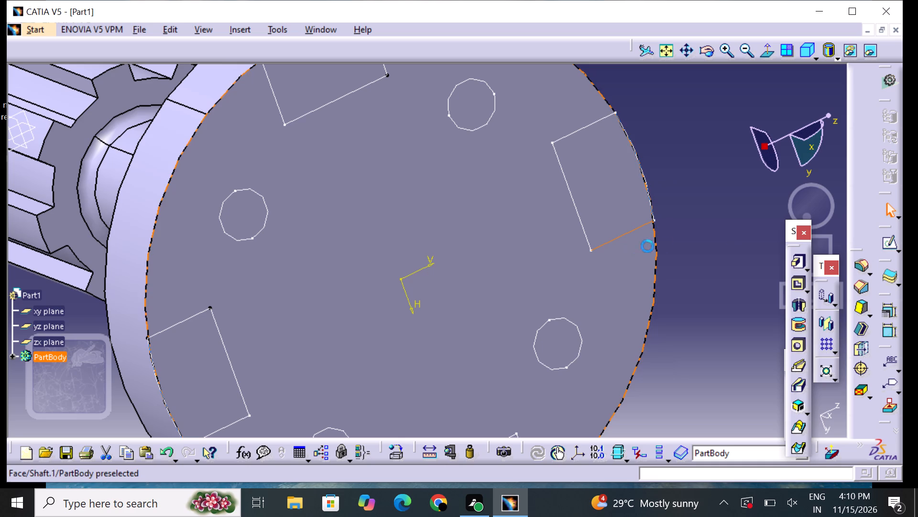
{"action": "left_click", "coordinate": [888, 245]}
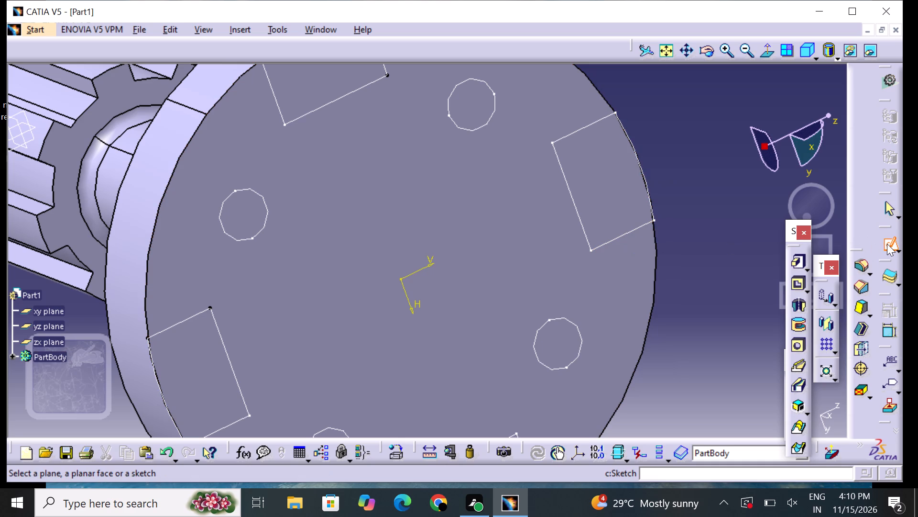
{"action": "left_click", "coordinate": [220, 332]}
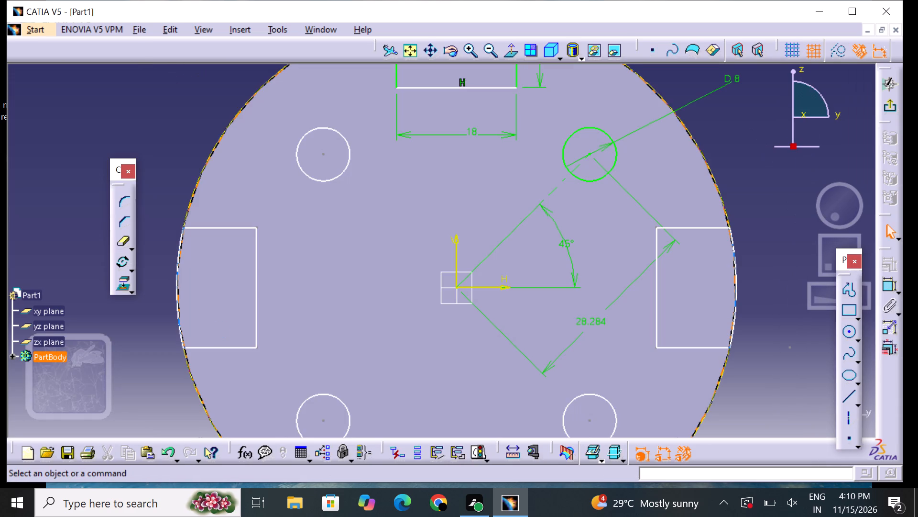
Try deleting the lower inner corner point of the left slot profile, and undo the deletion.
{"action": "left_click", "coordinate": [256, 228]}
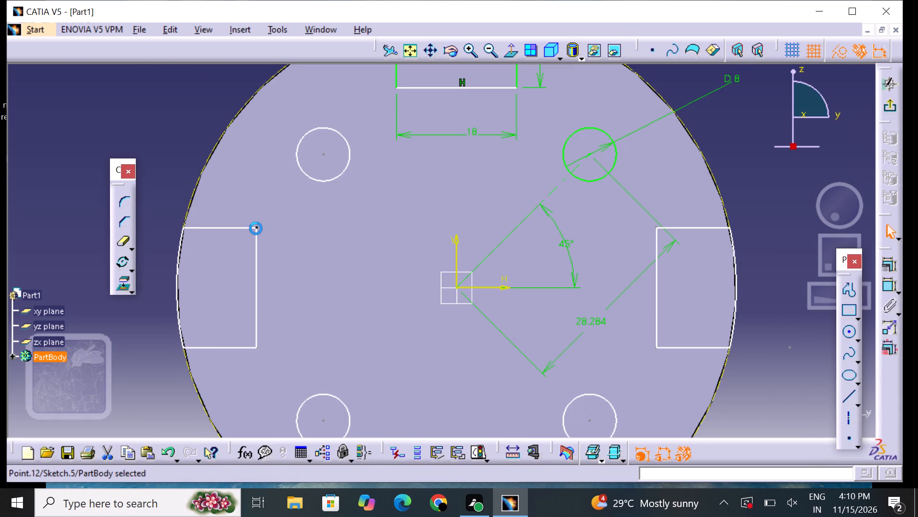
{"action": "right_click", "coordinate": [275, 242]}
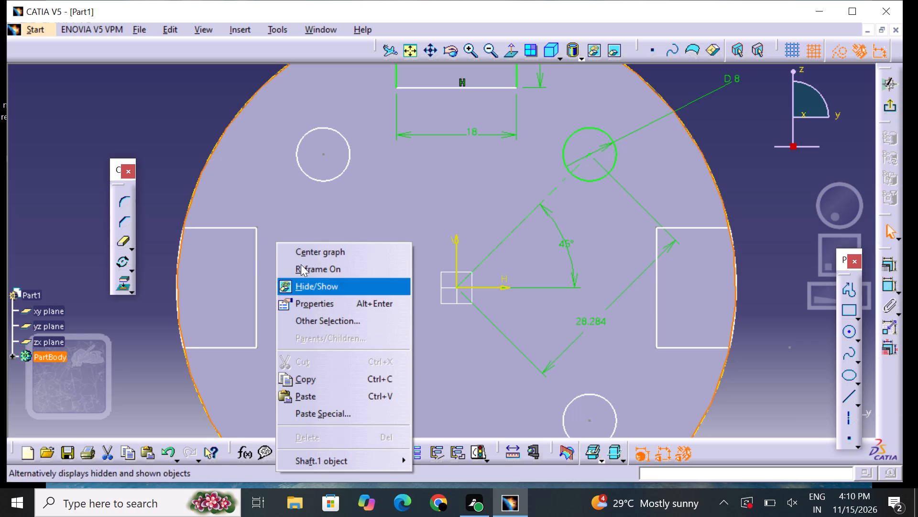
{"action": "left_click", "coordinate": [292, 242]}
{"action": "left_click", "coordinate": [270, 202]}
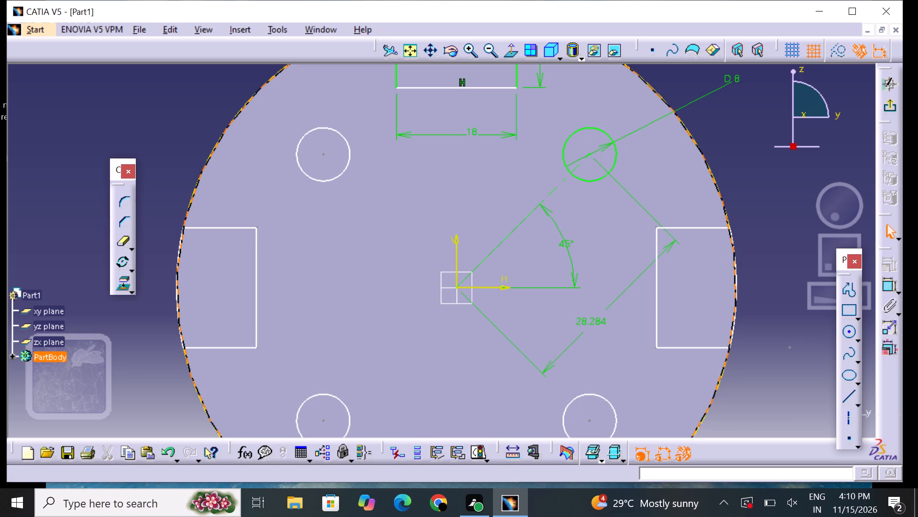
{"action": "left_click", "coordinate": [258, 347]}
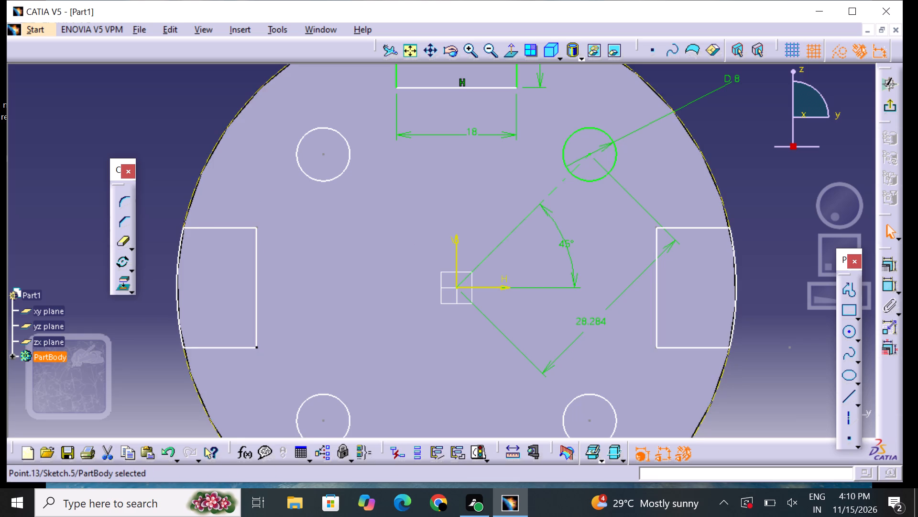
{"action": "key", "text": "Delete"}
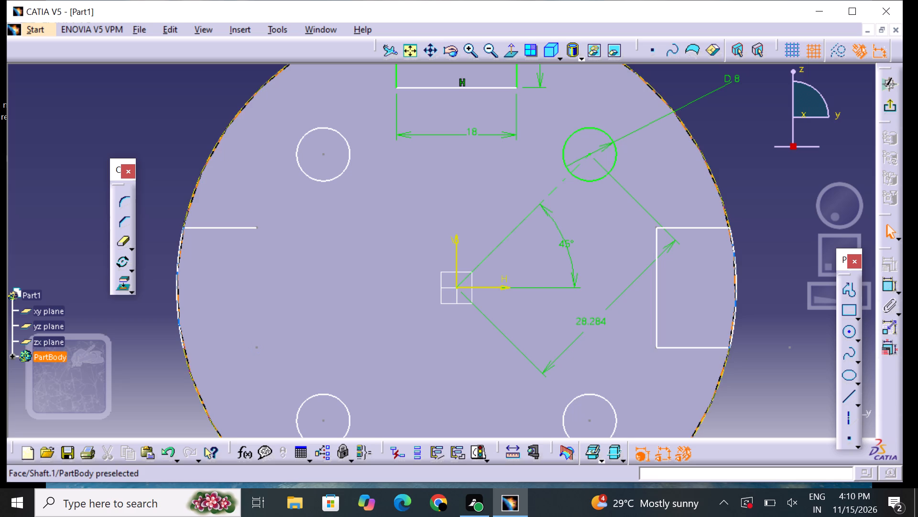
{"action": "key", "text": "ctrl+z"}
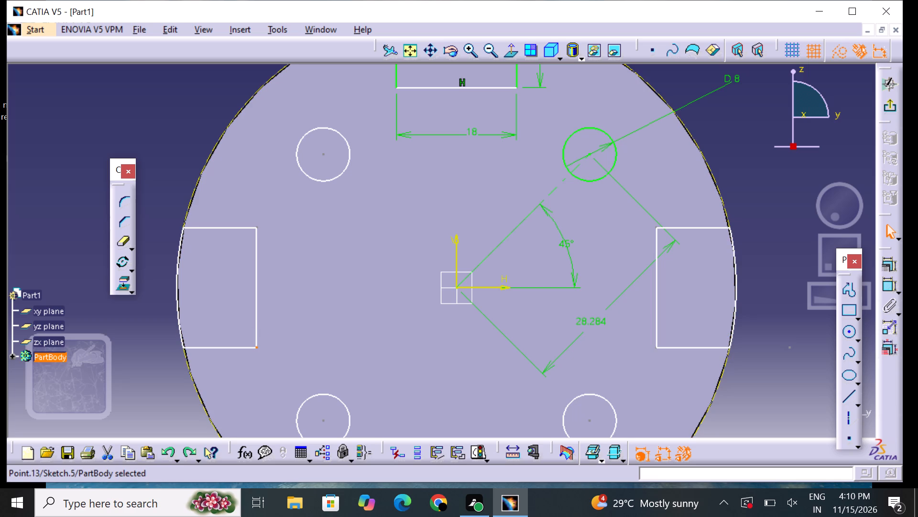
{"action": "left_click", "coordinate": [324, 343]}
Examine closely the corner where the left slot's upper side line meets the flange's outer edge.
{"action": "scroll", "coordinate": [388, 261], "scroll_direction": "up", "scroll_amount": 1}
{"action": "middle_click_drag", "start_coordinate": [388, 261], "coordinate": [441, 372]}
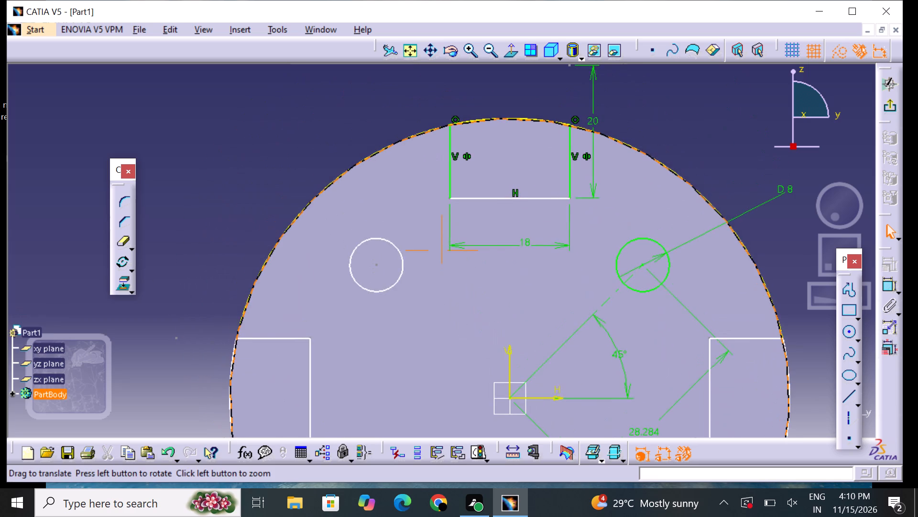
{"action": "middle_click_drag", "start_coordinate": [441, 372], "coordinate": [481, 260]}
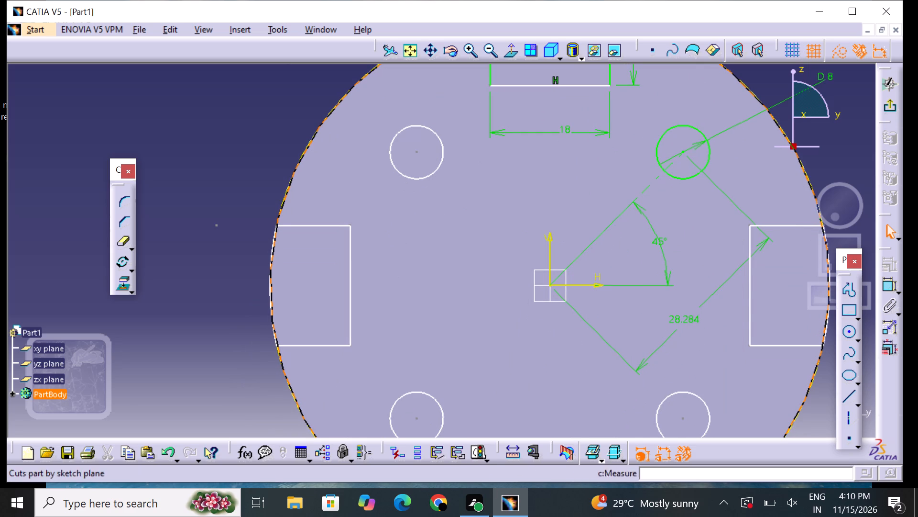
{"action": "left_click_drag", "start_coordinate": [473, 34], "coordinate": [472, 45]}
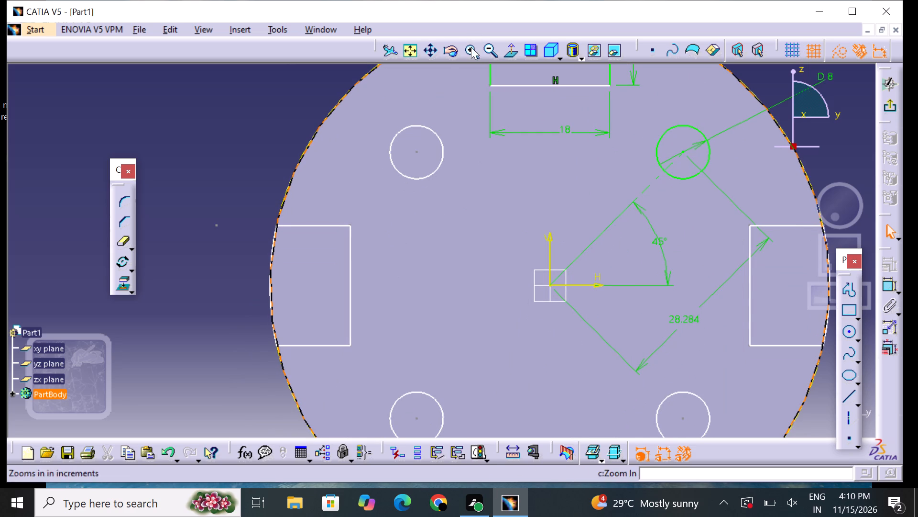
{"action": "triple_click", "coordinate": [471, 47]}
{"action": "triple_click", "coordinate": [471, 47]}
{"action": "double_click", "coordinate": [471, 47]}
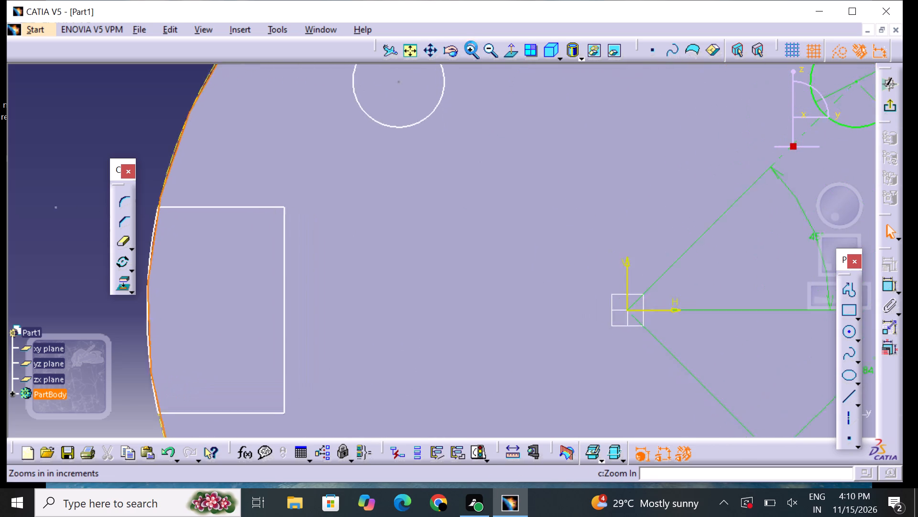
{"action": "middle_click_drag", "start_coordinate": [299, 154], "coordinate": [488, 154]}
{"action": "left_click", "coordinate": [470, 45]}
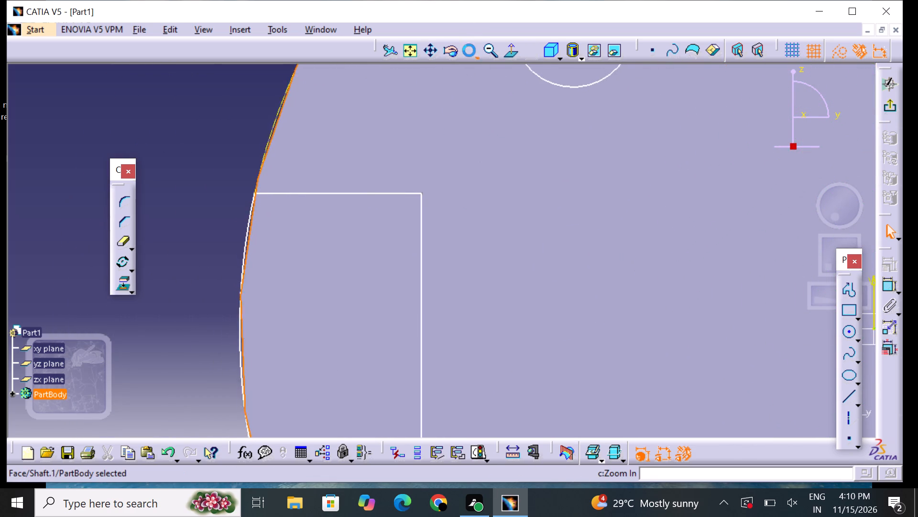
{"action": "triple_click", "coordinate": [469, 50]}
{"action": "double_click", "coordinate": [468, 52]}
{"action": "middle_click_drag", "start_coordinate": [330, 151], "coordinate": [507, 201]}
{"action": "middle_click_drag", "start_coordinate": [381, 175], "coordinate": [441, 177]}
{"action": "triple_click", "coordinate": [475, 51]}
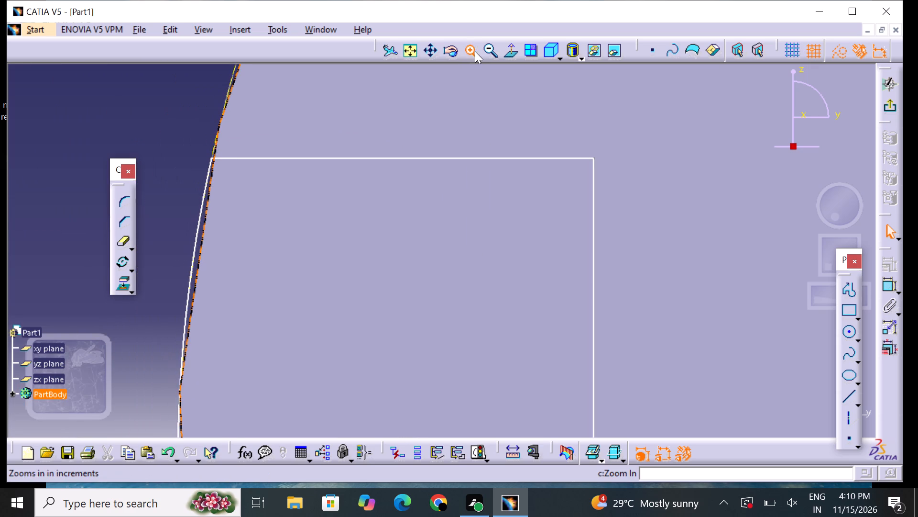
{"action": "triple_click", "coordinate": [473, 51]}
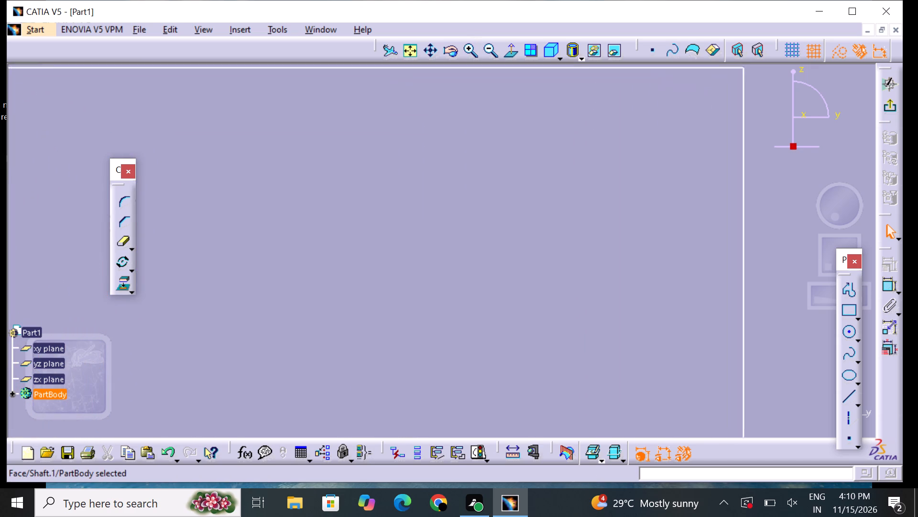
{"action": "middle_click_drag", "start_coordinate": [346, 136], "coordinate": [601, 314]}
{"action": "middle_click_drag", "start_coordinate": [243, 210], "coordinate": [382, 199]}
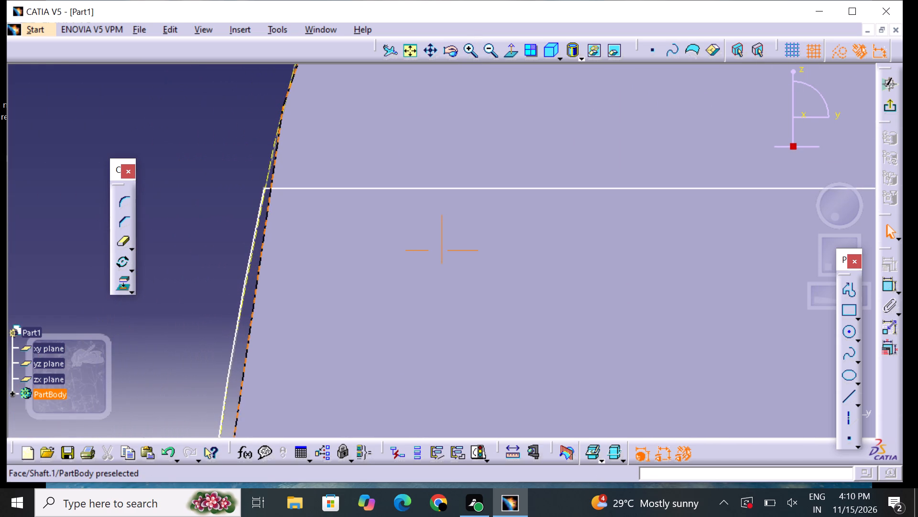
{"action": "middle_click_drag", "start_coordinate": [382, 199], "coordinate": [423, 195]}
Inspect the left slot's closing arc at high magnification to distinguish it from the dashed circles near the flange edge.
{"action": "triple_click", "coordinate": [466, 49]}
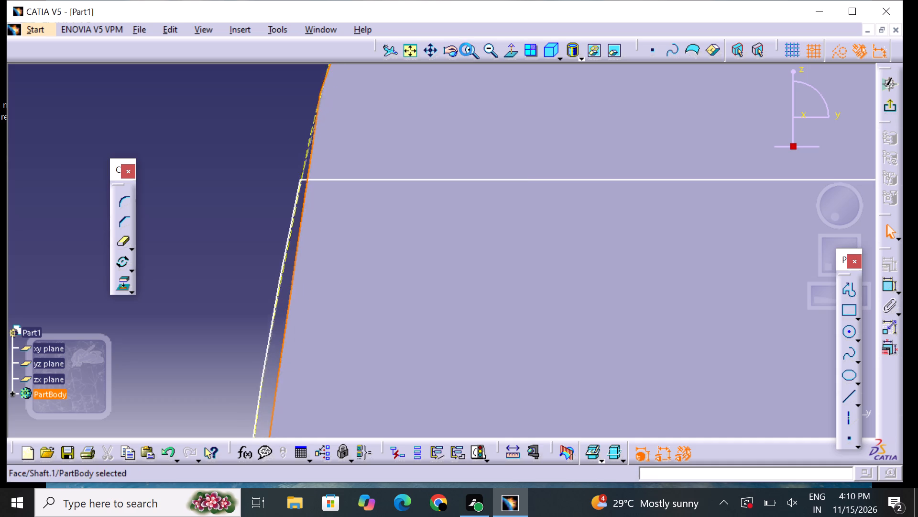
{"action": "triple_click", "coordinate": [466, 49]}
{"action": "left_click", "coordinate": [466, 49]}
{"action": "middle_click_drag", "start_coordinate": [193, 165], "coordinate": [247, 188]}
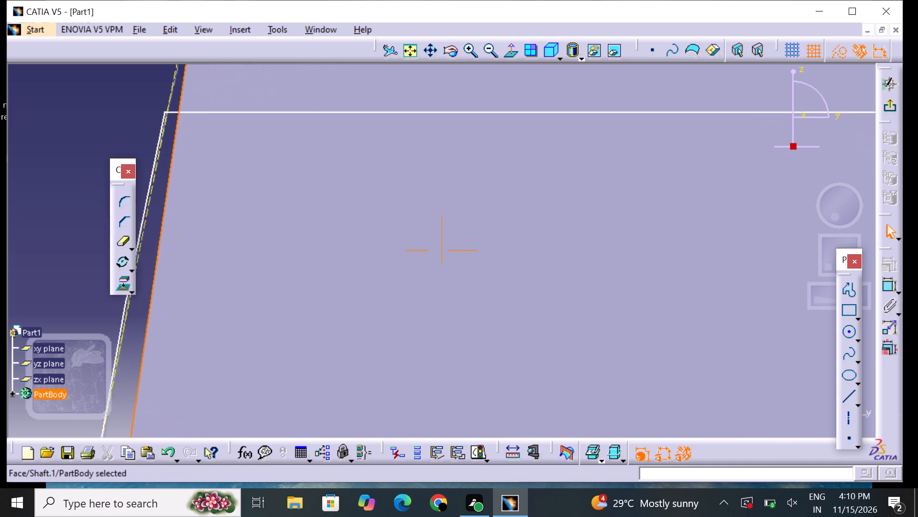
{"action": "middle_click_drag", "start_coordinate": [247, 188], "coordinate": [415, 214]}
{"action": "middle_click_drag", "start_coordinate": [365, 205], "coordinate": [425, 226]}
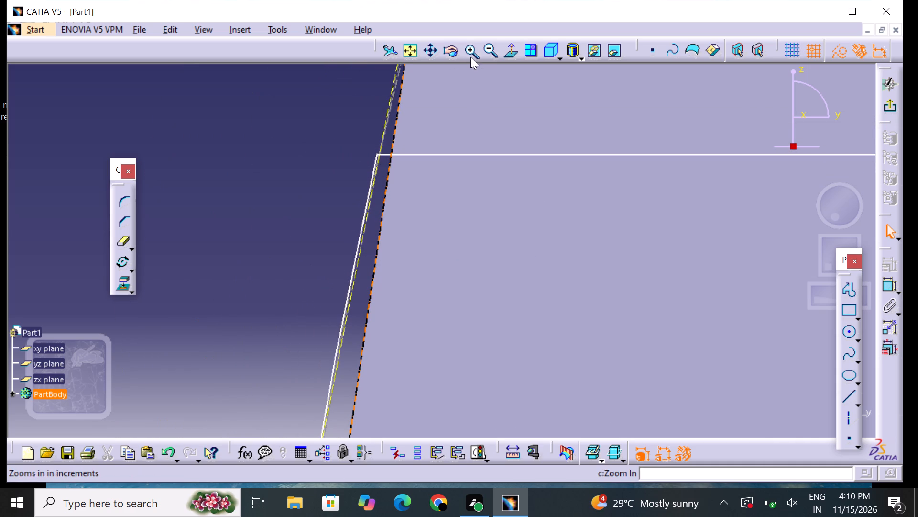
{"action": "triple_click", "coordinate": [470, 56]}
{"action": "triple_click", "coordinate": [470, 55]}
{"action": "triple_click", "coordinate": [470, 55]}
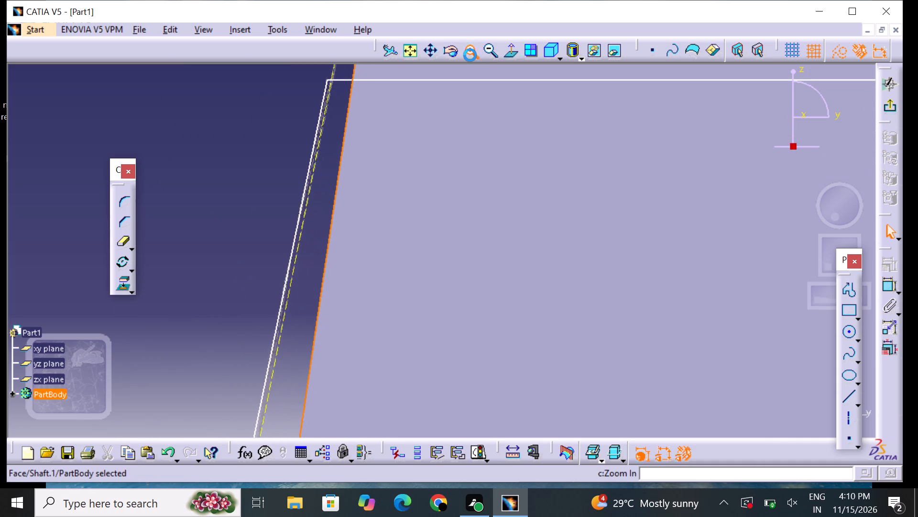
{"action": "middle_click_drag", "start_coordinate": [376, 123], "coordinate": [558, 231]}
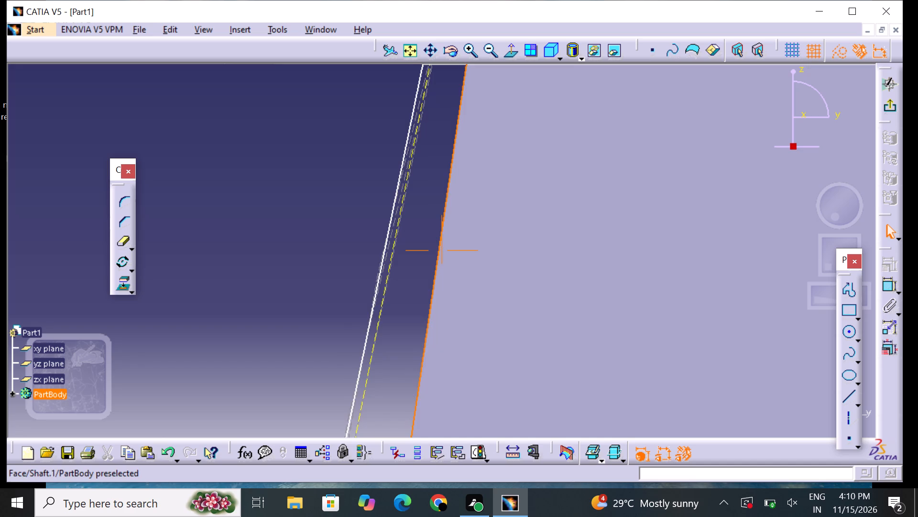
{"action": "middle_click_drag", "start_coordinate": [467, 147], "coordinate": [482, 292]}
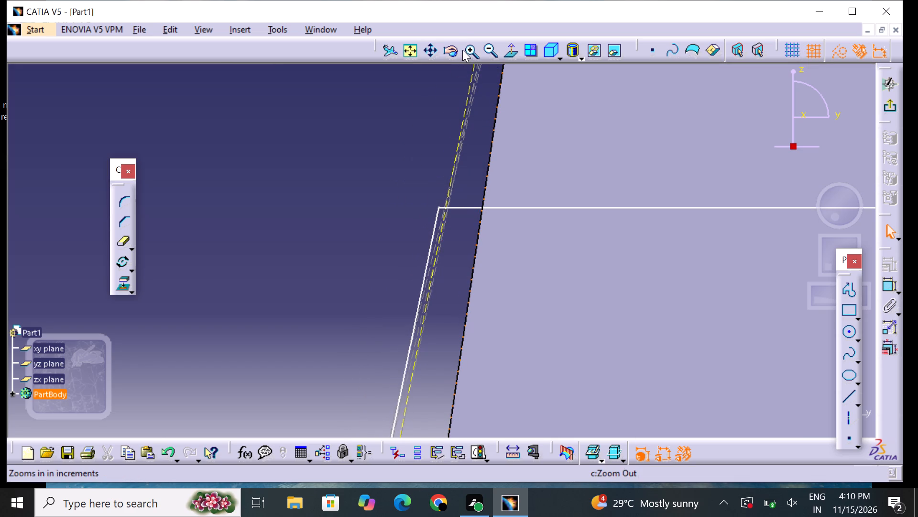
{"action": "triple_click", "coordinate": [470, 48]}
{"action": "triple_click", "coordinate": [470, 47]}
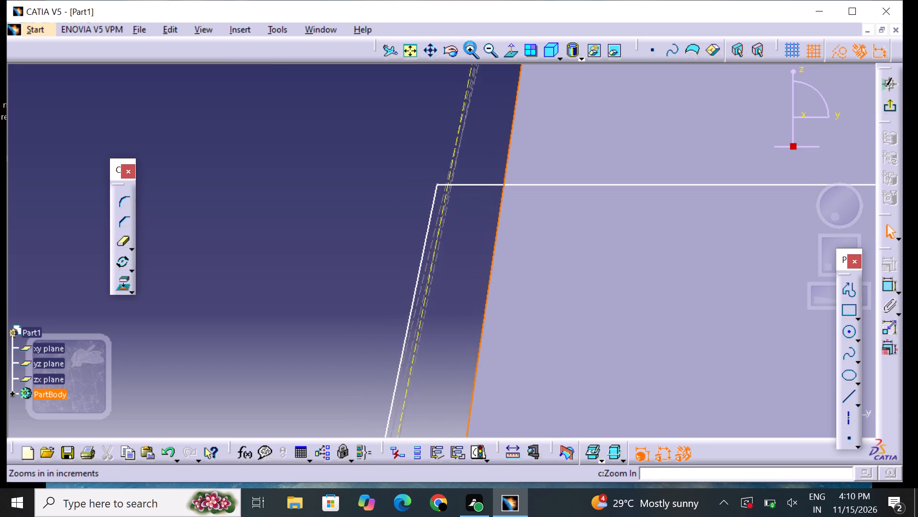
{"action": "triple_click", "coordinate": [470, 47]}
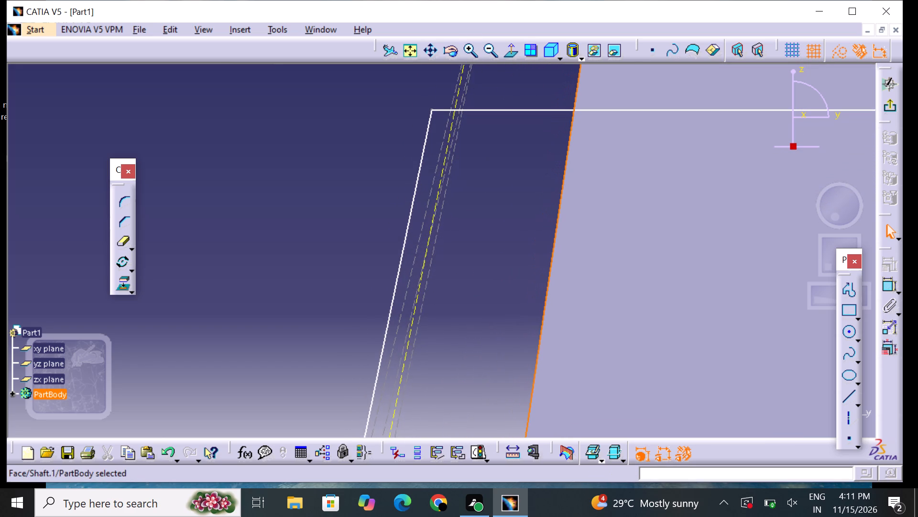
{"action": "middle_click_drag", "start_coordinate": [475, 228], "coordinate": [548, 104]}
{"action": "middle_click_drag", "start_coordinate": [533, 238], "coordinate": [533, 217]}
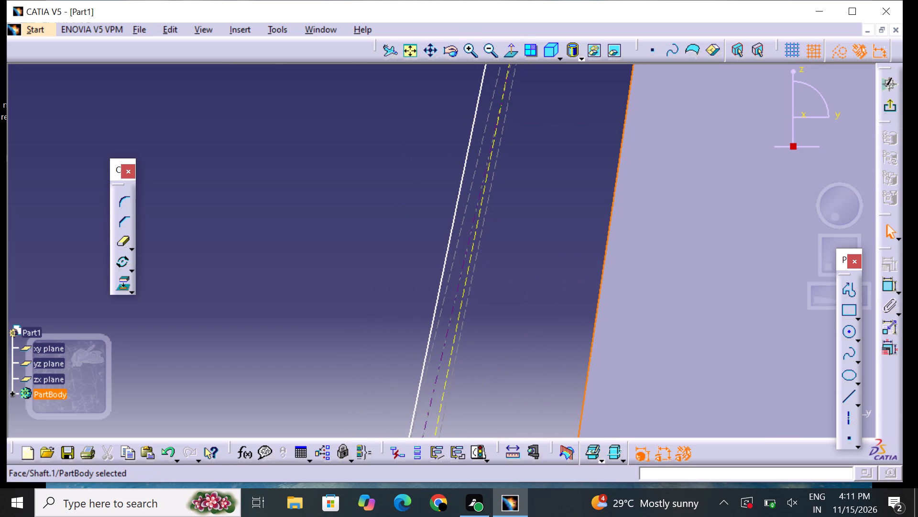
Delete the three grey dashed construction circles beside the left slot's closing arc, keeping the yellow dashed edge curve.
{"action": "left_click", "coordinate": [467, 243]}
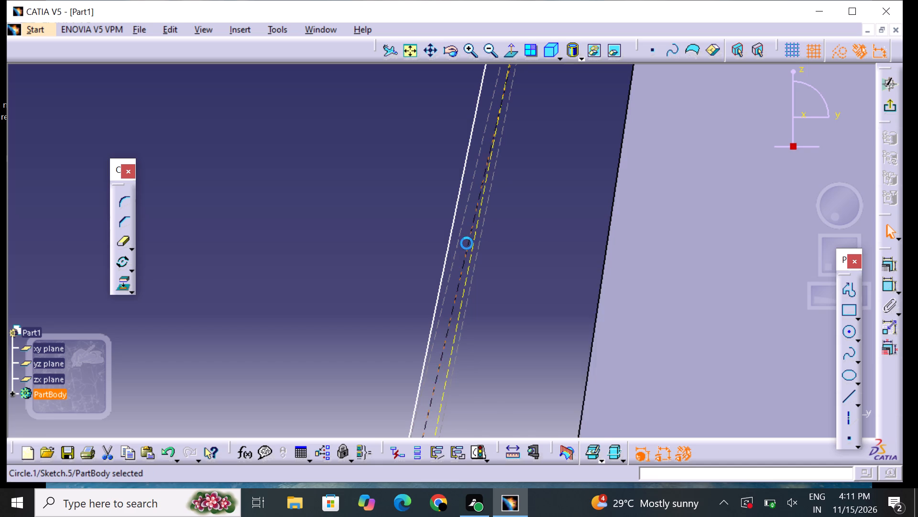
{"action": "right_click", "coordinate": [467, 243]}
{"action": "left_click", "coordinate": [525, 433]}
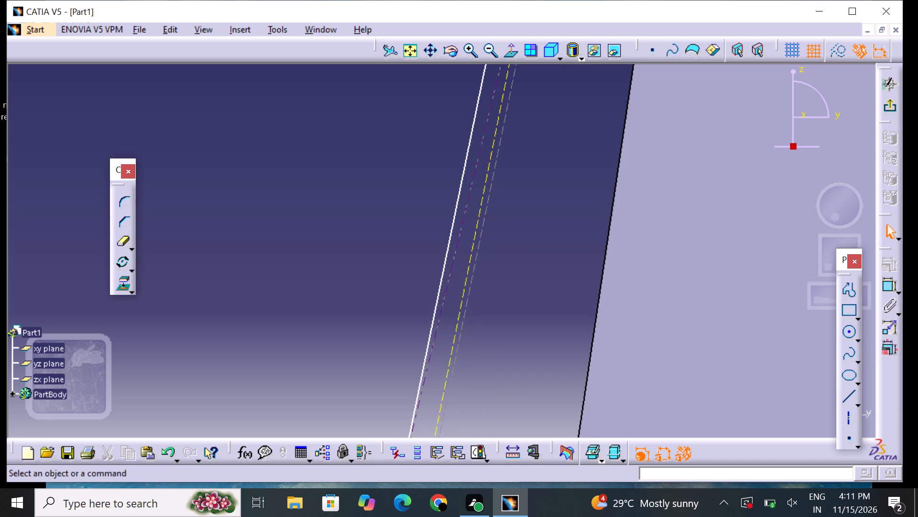
{"action": "left_click", "coordinate": [449, 264]}
{"action": "right_click", "coordinate": [449, 263]}
{"action": "left_click", "coordinate": [469, 214]}
{"action": "left_click", "coordinate": [472, 225]}
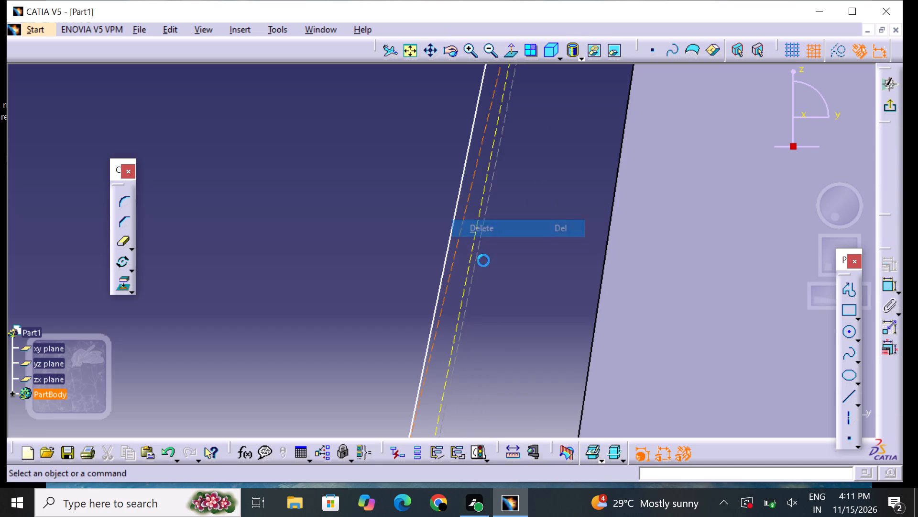
{"action": "left_click", "coordinate": [476, 258]}
{"action": "right_click", "coordinate": [476, 258]}
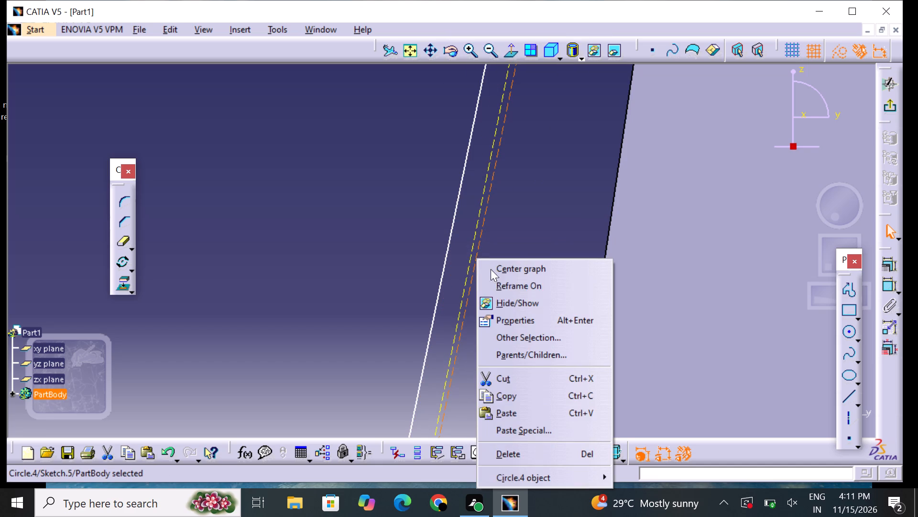
{"action": "left_click", "coordinate": [546, 449]}
{"action": "left_click", "coordinate": [512, 341]}
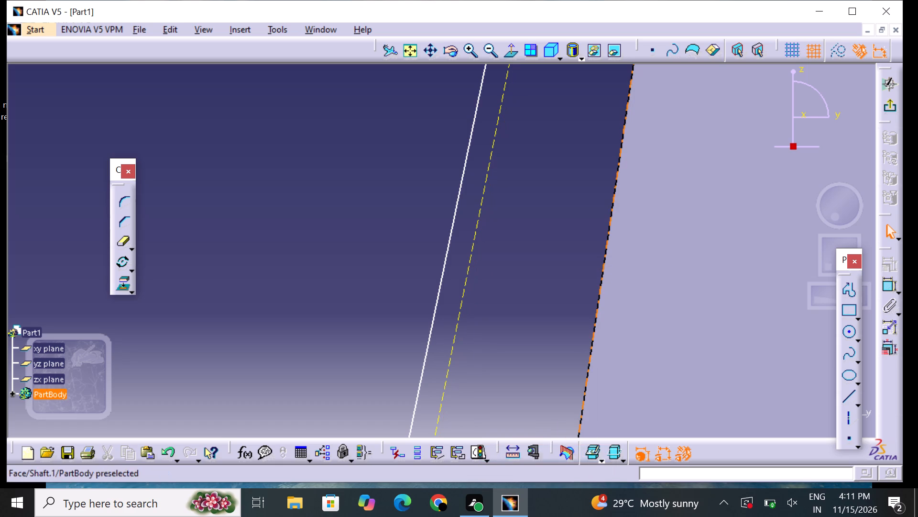
Constrain the left slot's closing arc to be coincident with the yellow dashed flange edge curve.
{"action": "left_click", "coordinate": [884, 287]}
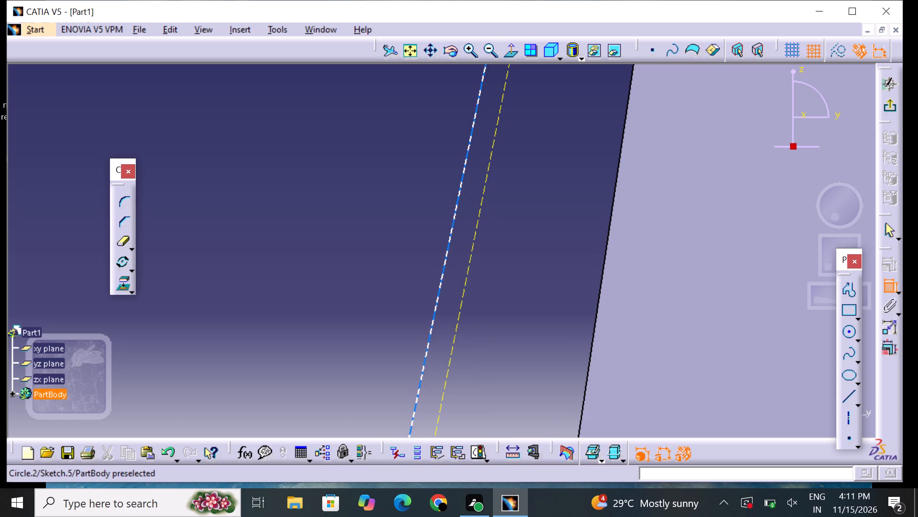
{"action": "left_click", "coordinate": [425, 357]}
{"action": "left_click", "coordinate": [449, 366]}
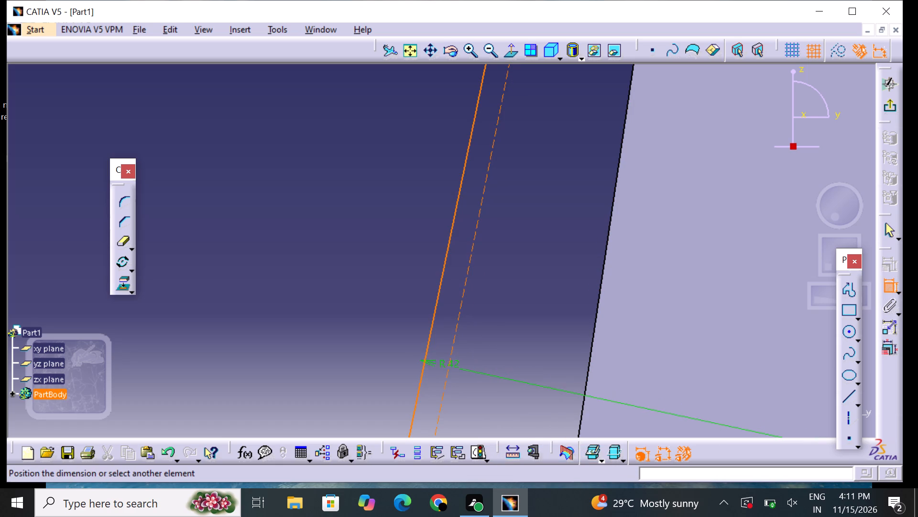
{"action": "right_click", "coordinate": [449, 366]}
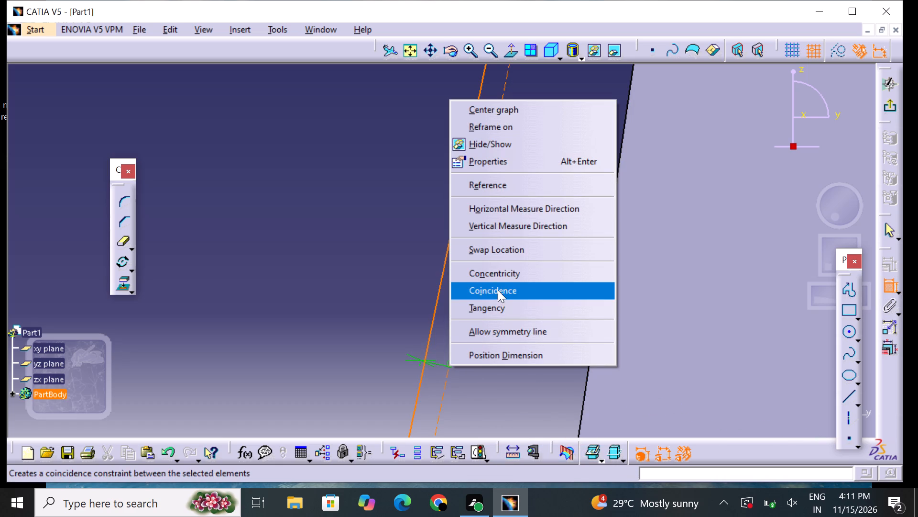
{"action": "left_click", "coordinate": [498, 290]}
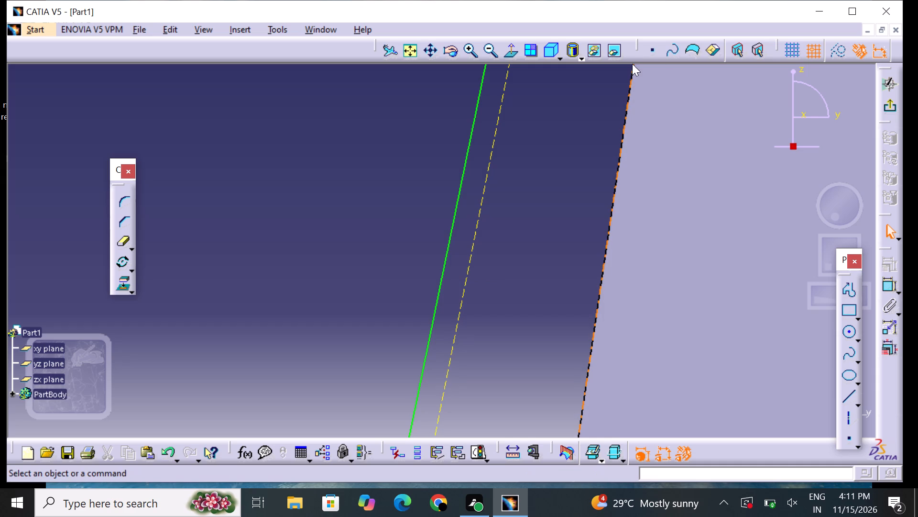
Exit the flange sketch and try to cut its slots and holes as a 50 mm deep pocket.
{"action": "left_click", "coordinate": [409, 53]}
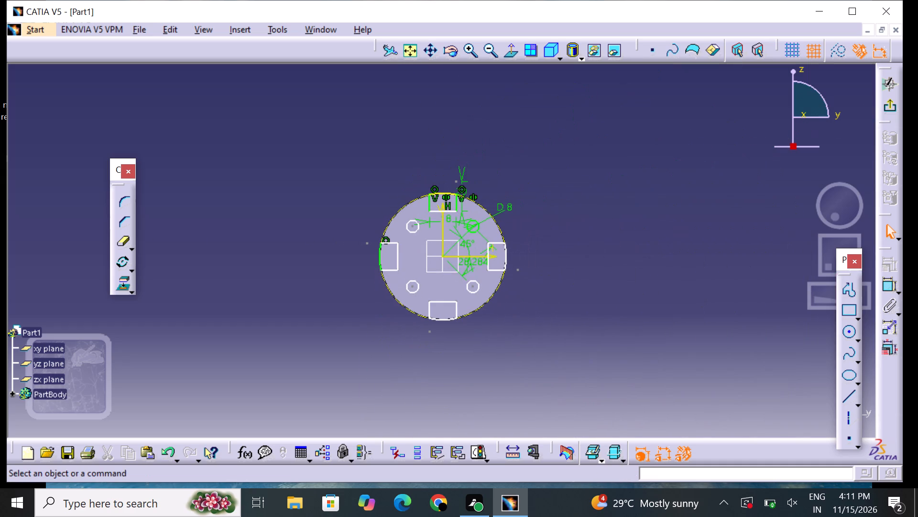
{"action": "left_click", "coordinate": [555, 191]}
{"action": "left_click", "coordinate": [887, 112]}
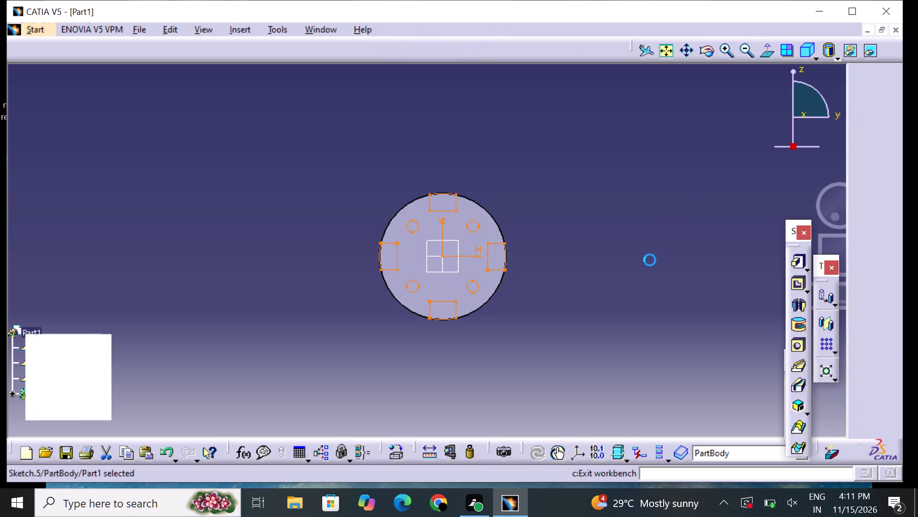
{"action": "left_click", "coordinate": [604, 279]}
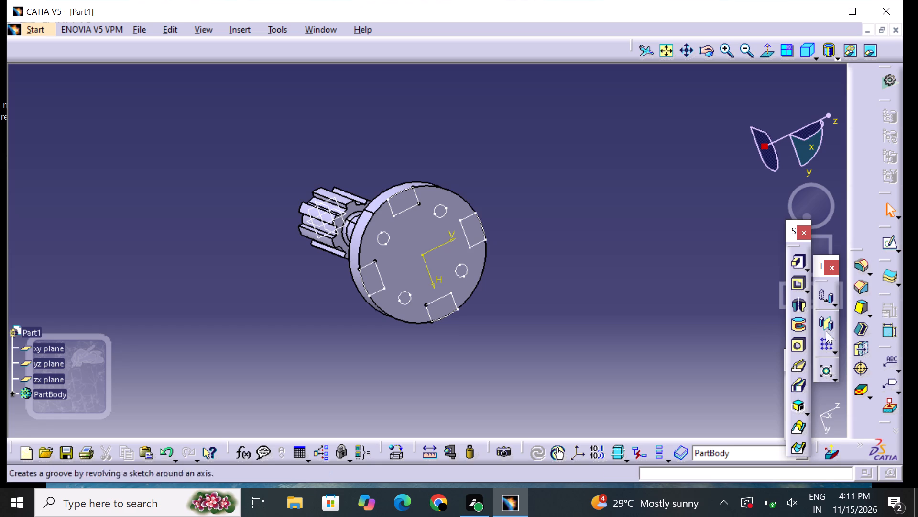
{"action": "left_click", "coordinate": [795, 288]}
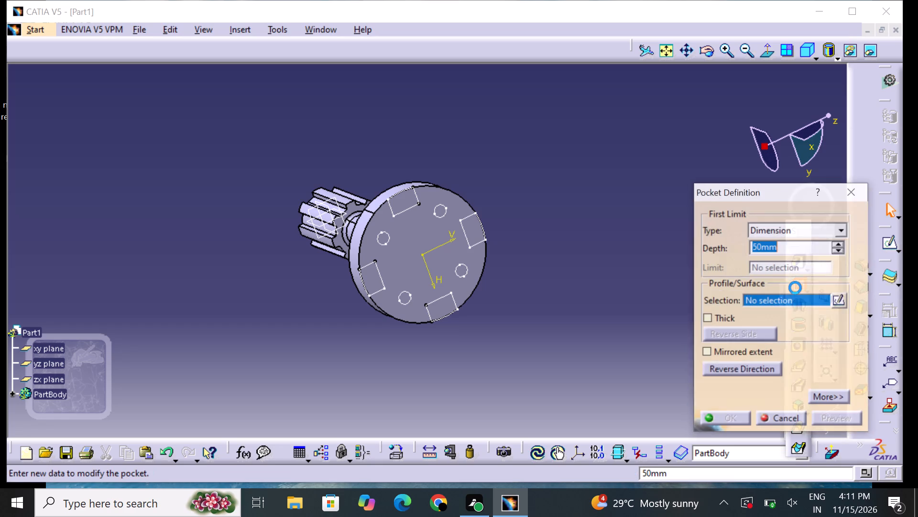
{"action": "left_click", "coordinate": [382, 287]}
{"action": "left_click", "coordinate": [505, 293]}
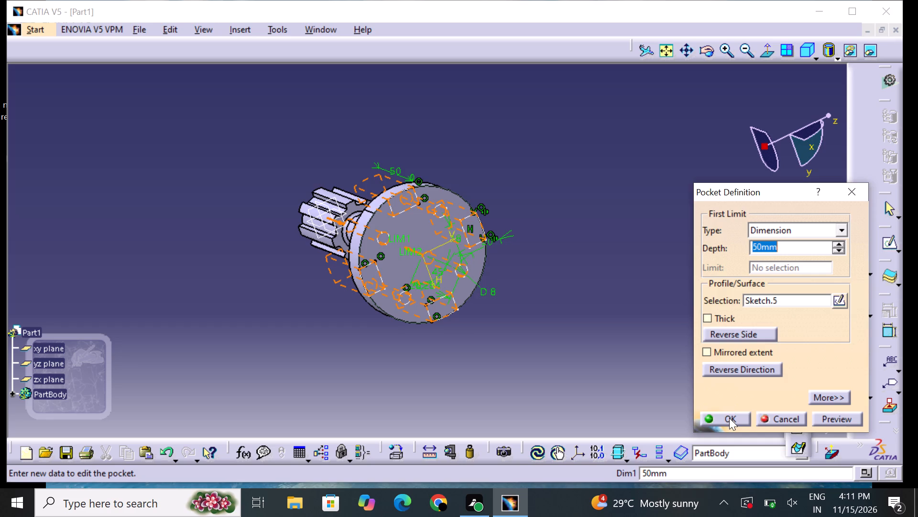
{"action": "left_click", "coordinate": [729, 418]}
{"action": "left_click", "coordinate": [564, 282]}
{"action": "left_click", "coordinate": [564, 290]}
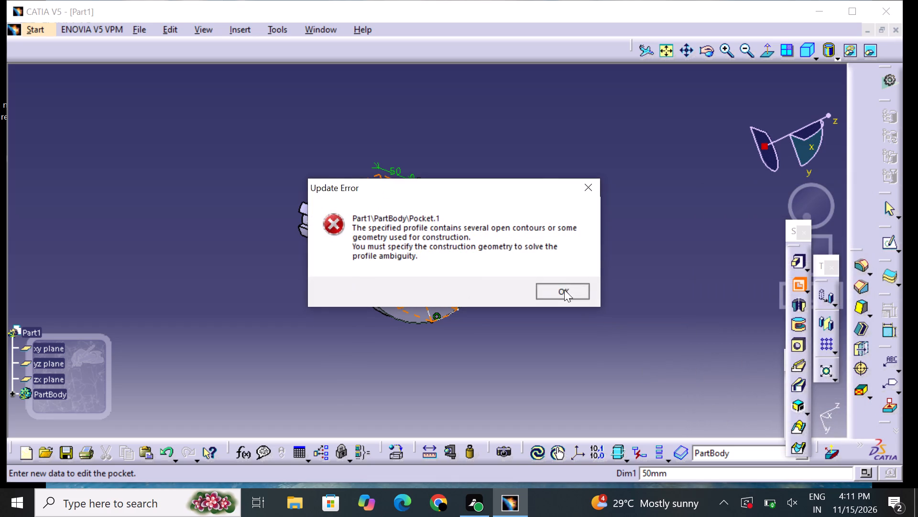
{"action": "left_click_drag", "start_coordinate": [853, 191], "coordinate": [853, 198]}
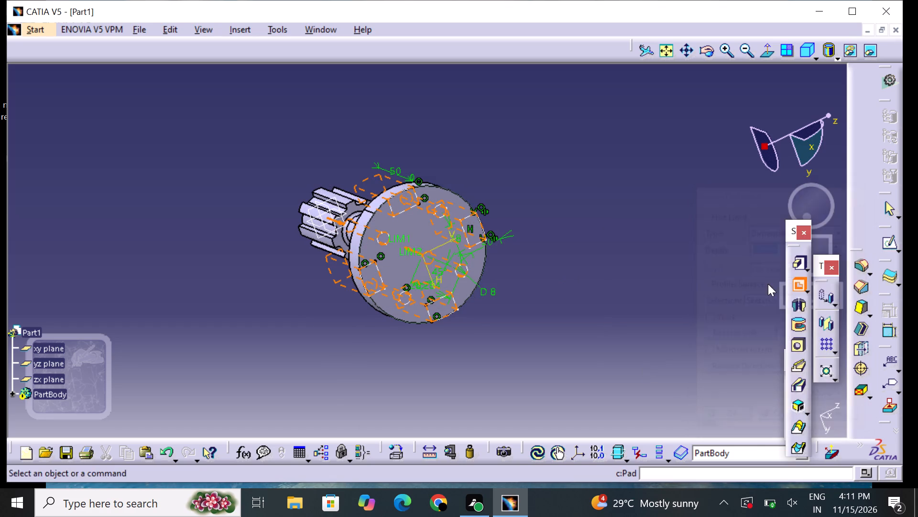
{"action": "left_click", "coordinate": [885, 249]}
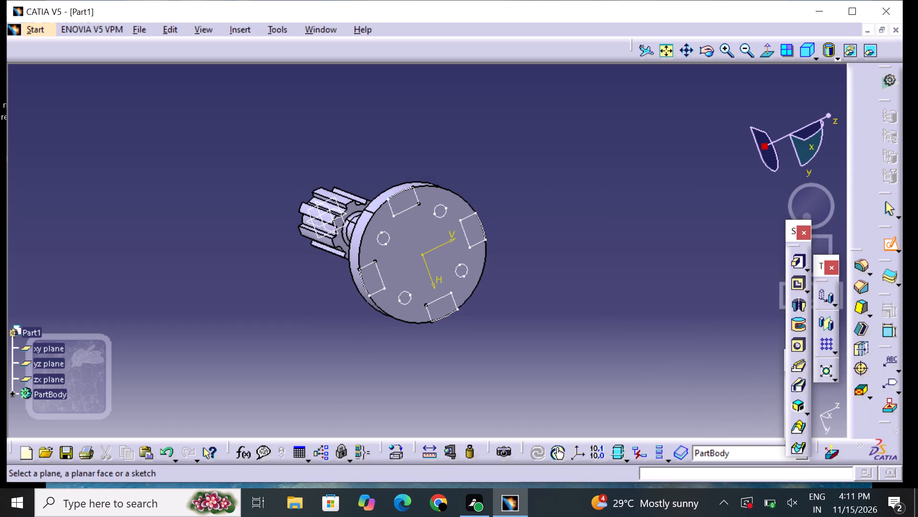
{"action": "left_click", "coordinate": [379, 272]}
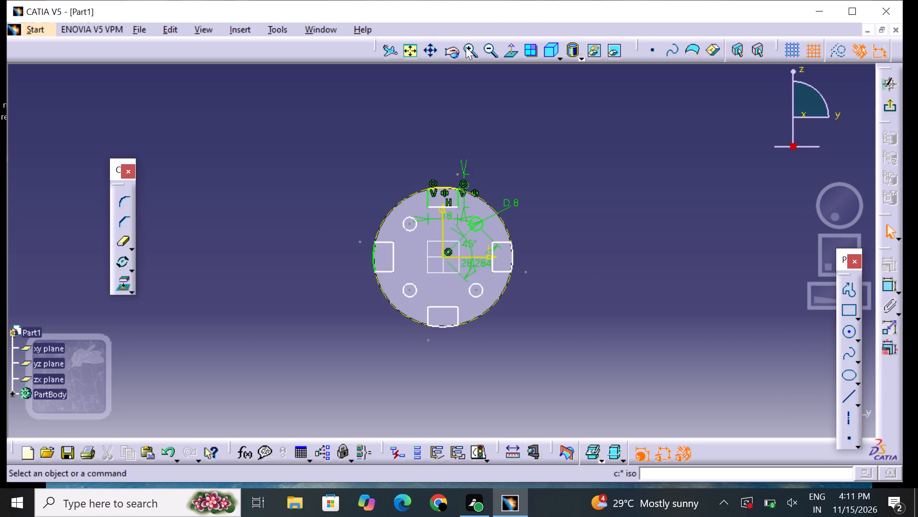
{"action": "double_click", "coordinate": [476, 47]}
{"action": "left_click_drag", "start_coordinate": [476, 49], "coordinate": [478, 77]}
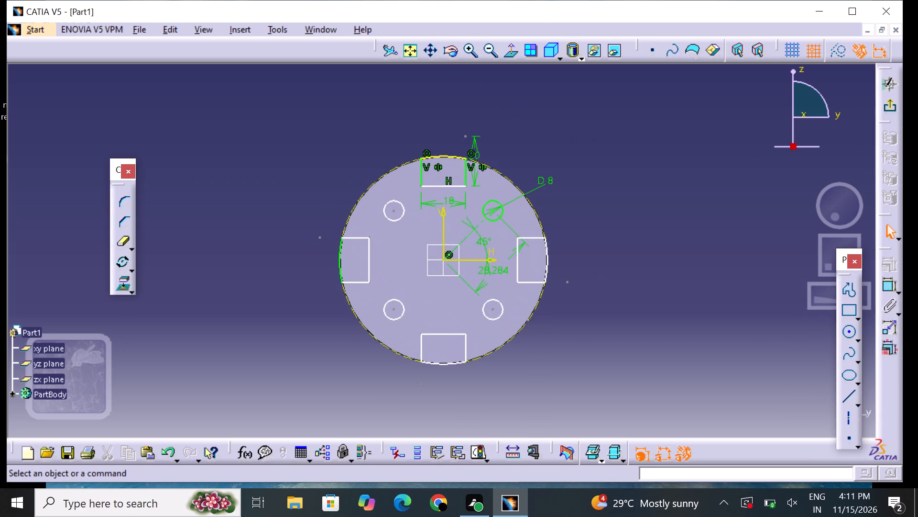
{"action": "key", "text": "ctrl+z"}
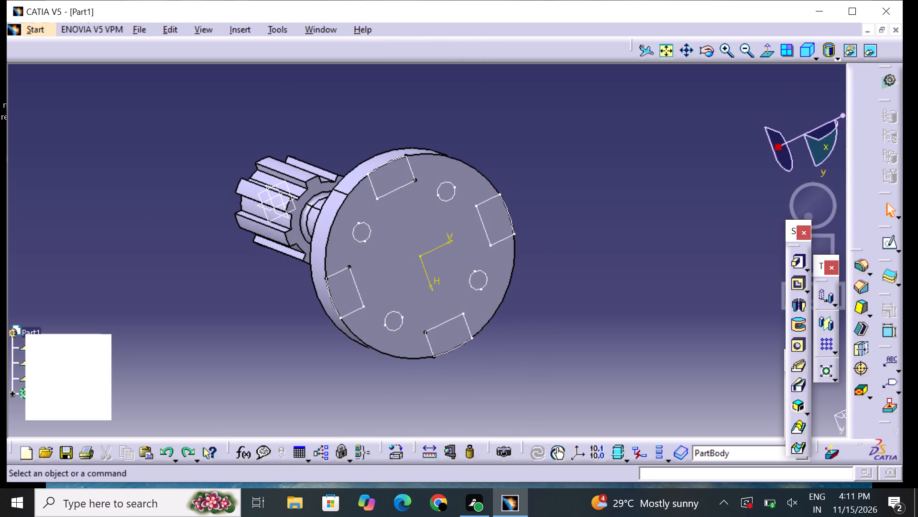
Reopen the flange sketch for editing and delete the closing arc on the left slot's outer side.
{"action": "left_click", "coordinate": [353, 284]}
{"action": "left_click", "coordinate": [894, 242]}
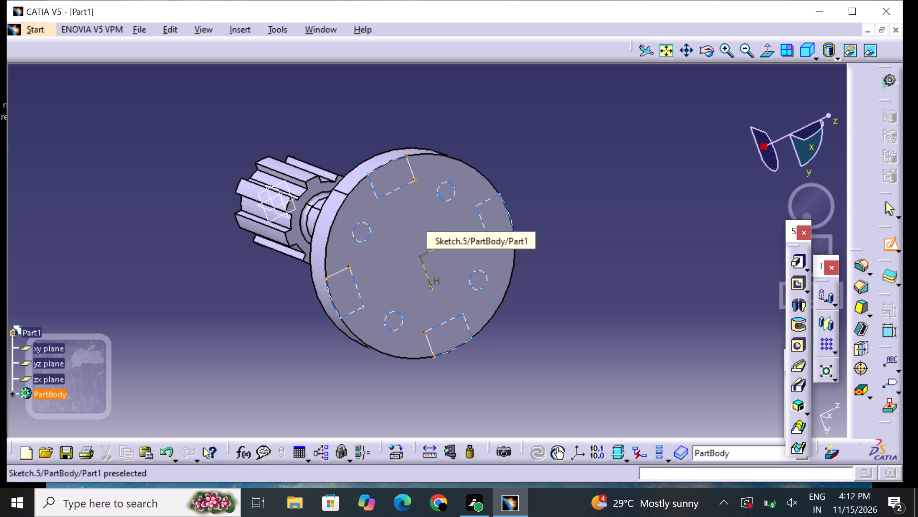
{"action": "left_click", "coordinate": [482, 75]}
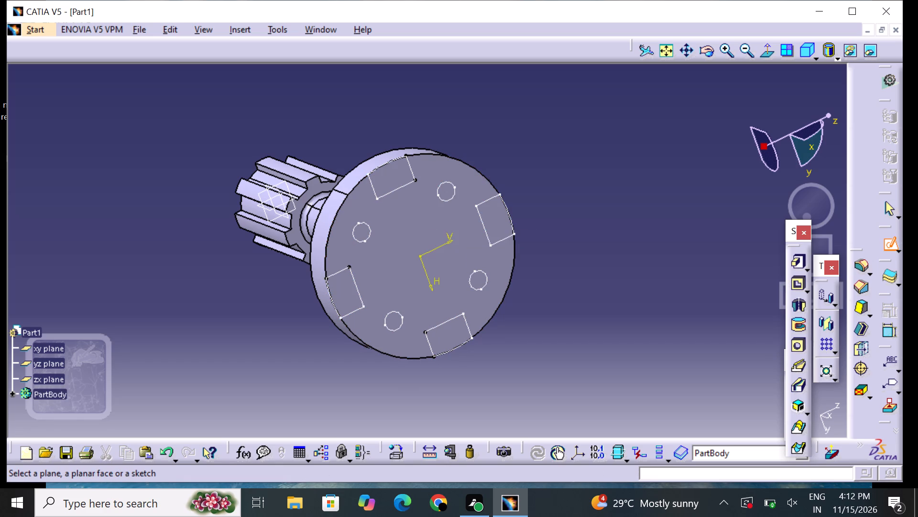
{"action": "left_click", "coordinate": [489, 197]}
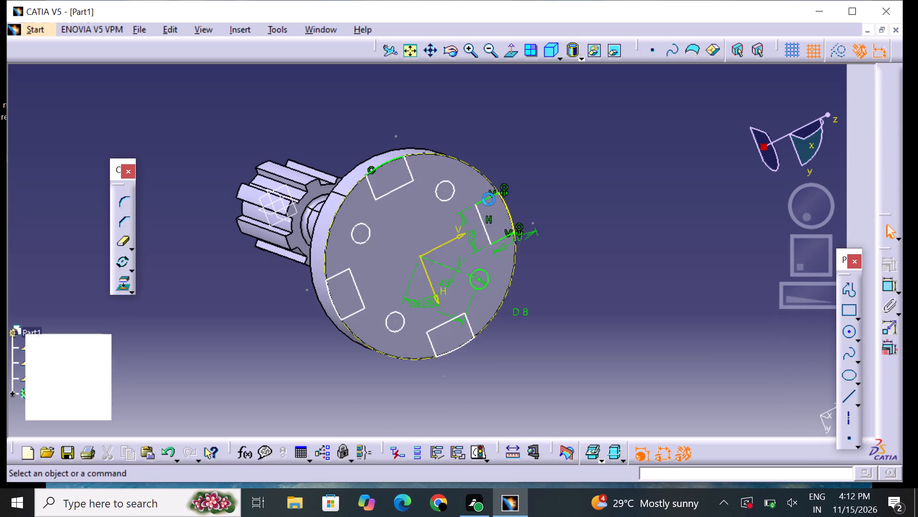
{"action": "left_click", "coordinate": [607, 252]}
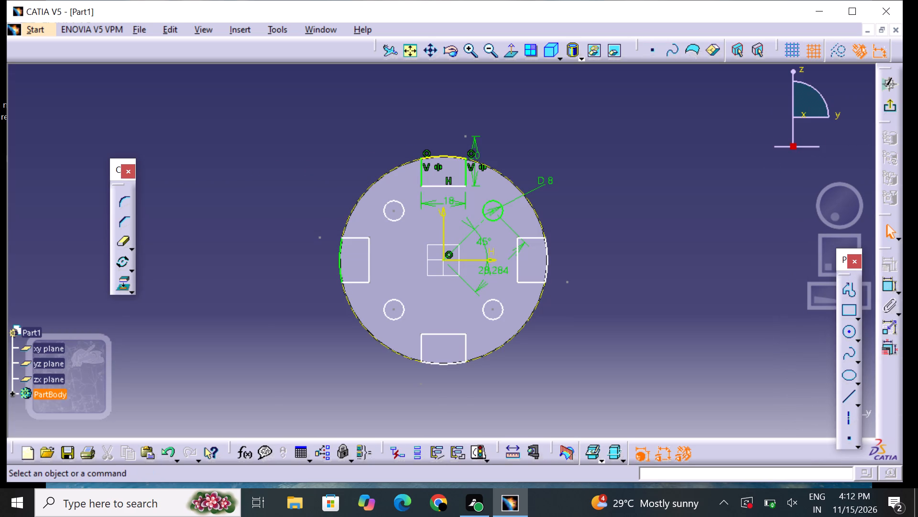
{"action": "left_click", "coordinate": [338, 267]}
{"action": "right_click", "coordinate": [338, 266]}
{"action": "left_click", "coordinate": [382, 230]}
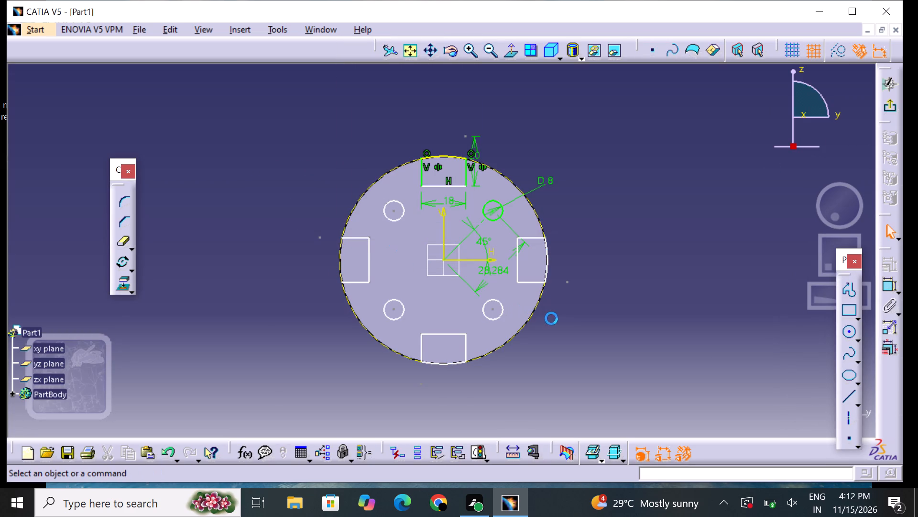
{"action": "left_click", "coordinate": [590, 341]}
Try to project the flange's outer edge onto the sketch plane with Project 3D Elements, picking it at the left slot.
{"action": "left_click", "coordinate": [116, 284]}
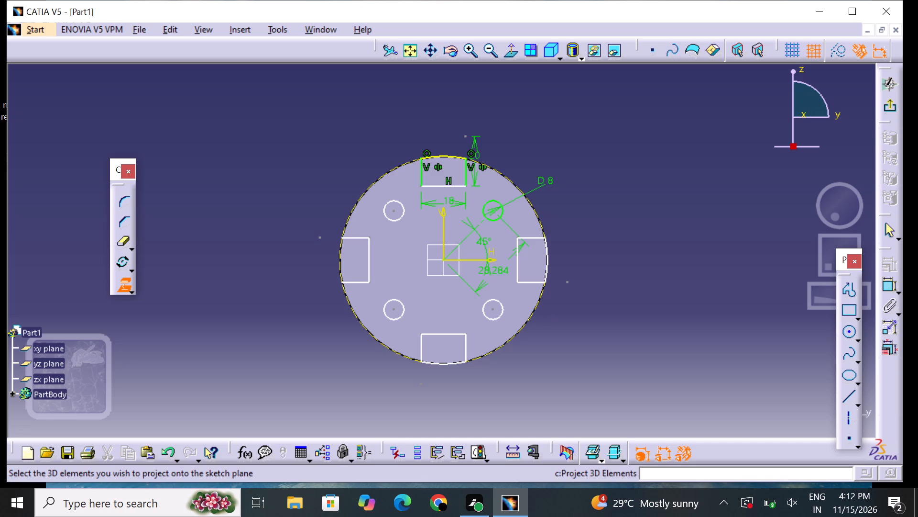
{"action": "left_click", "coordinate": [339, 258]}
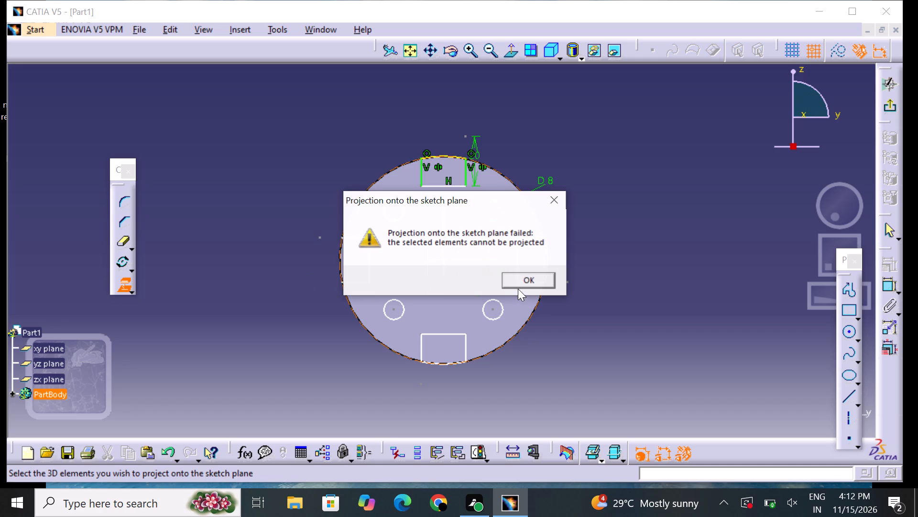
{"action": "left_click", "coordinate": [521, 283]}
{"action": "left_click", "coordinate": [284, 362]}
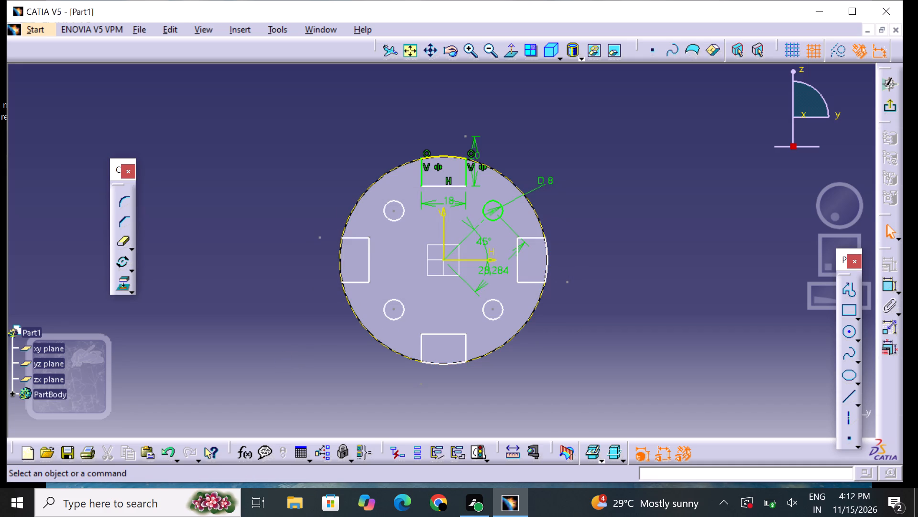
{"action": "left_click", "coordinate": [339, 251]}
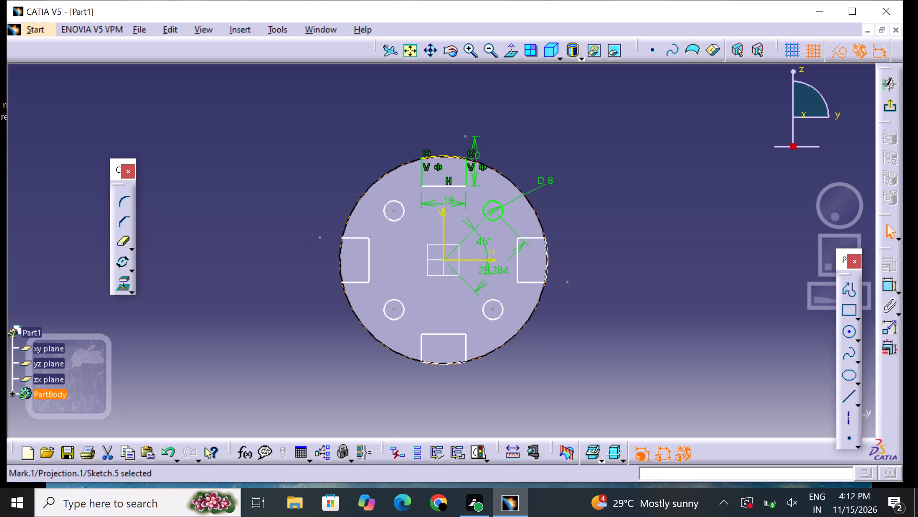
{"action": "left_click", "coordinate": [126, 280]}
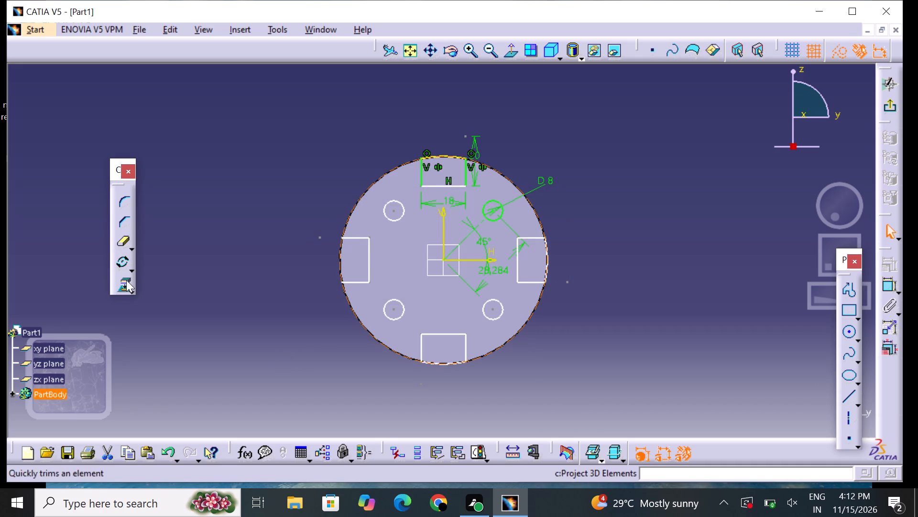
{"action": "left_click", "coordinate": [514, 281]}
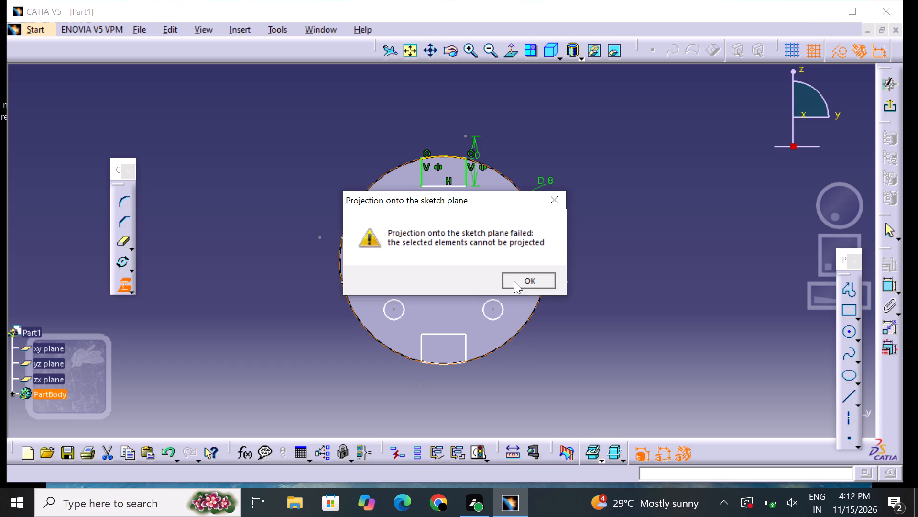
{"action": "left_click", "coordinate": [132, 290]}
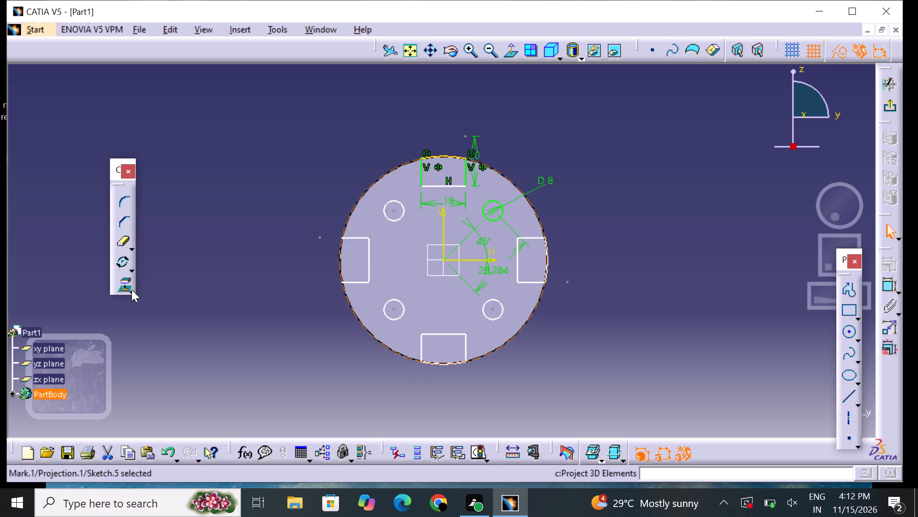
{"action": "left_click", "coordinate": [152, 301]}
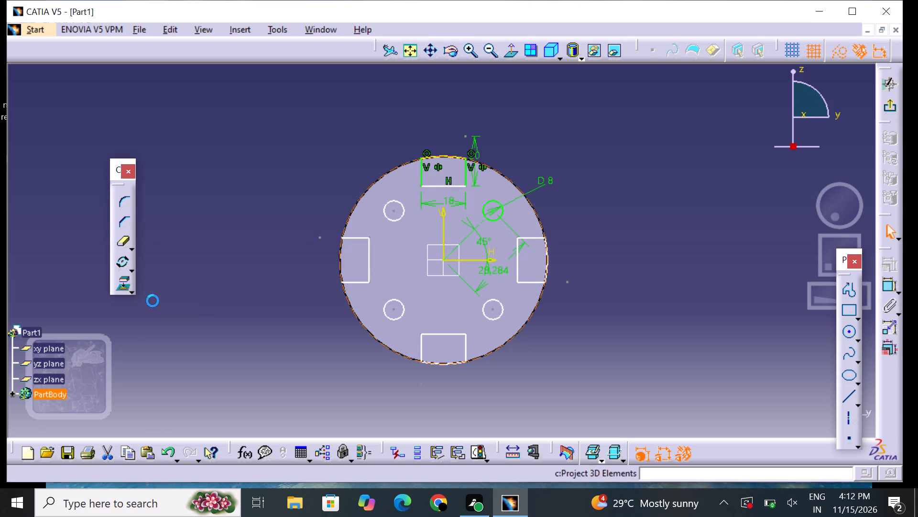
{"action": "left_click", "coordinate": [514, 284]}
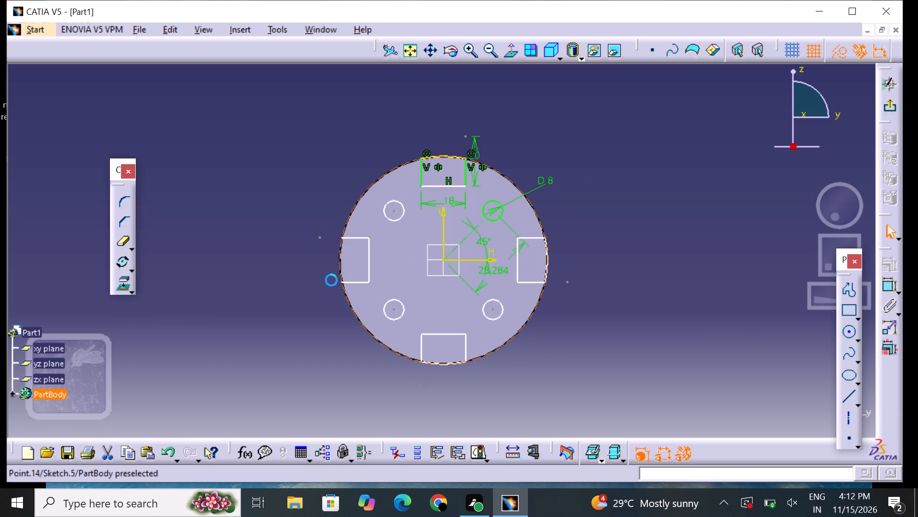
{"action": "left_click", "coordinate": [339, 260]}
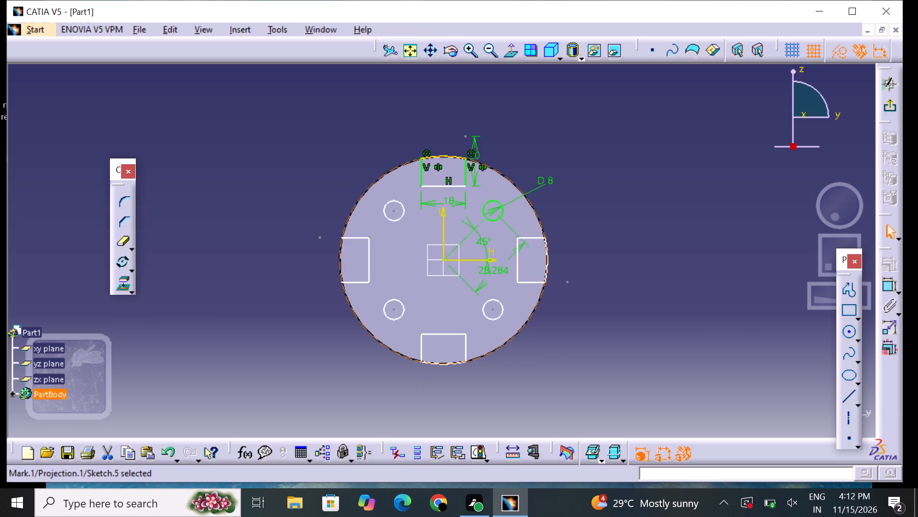
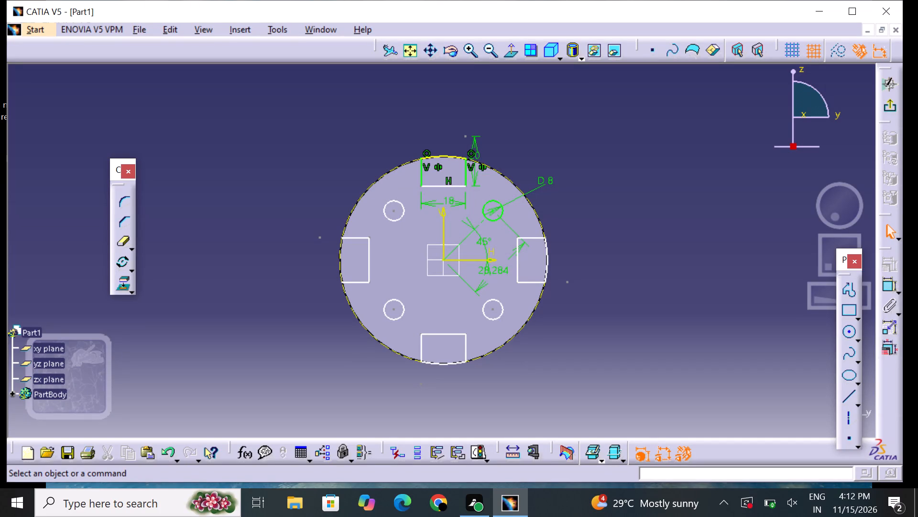
Delete the three remaining lines of the left slot from the flange sketch.
{"action": "left_click", "coordinate": [469, 56]}
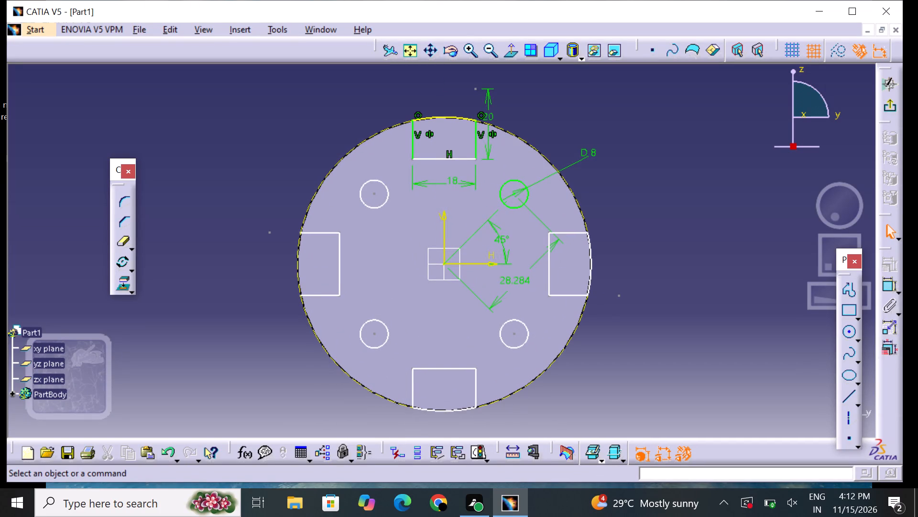
{"action": "left_click", "coordinate": [323, 235]}
{"action": "right_click", "coordinate": [323, 235]}
{"action": "left_click", "coordinate": [385, 426]}
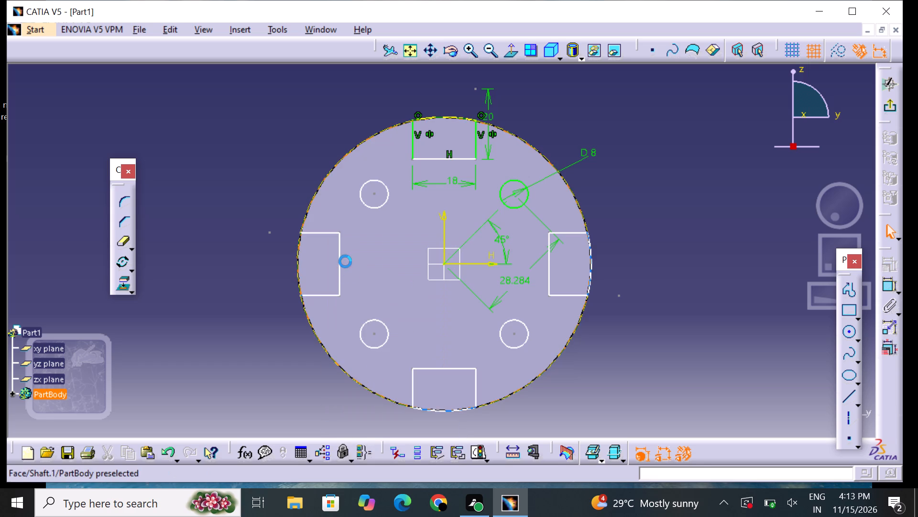
{"action": "left_click", "coordinate": [340, 253]}
{"action": "right_click", "coordinate": [339, 254]}
{"action": "left_click", "coordinate": [402, 459]}
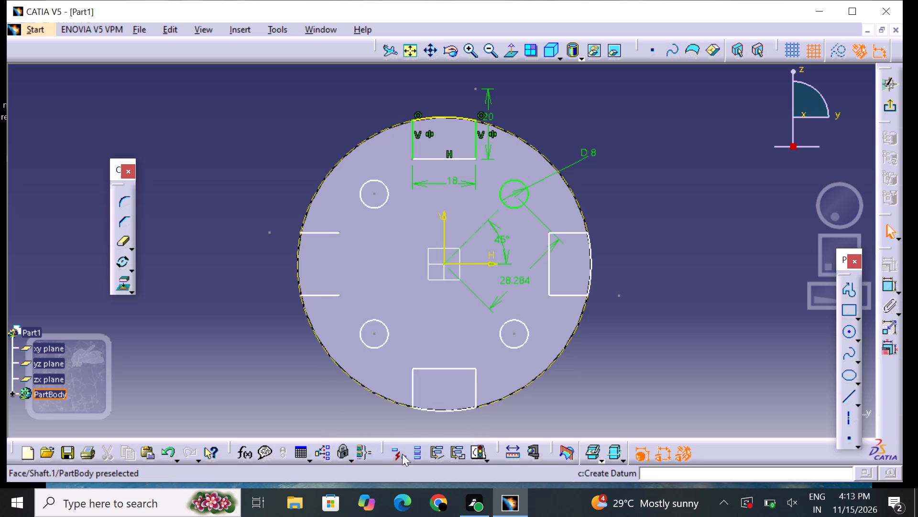
{"action": "left_click", "coordinate": [327, 294]}
{"action": "right_click", "coordinate": [325, 294]}
{"action": "left_click", "coordinate": [367, 262]}
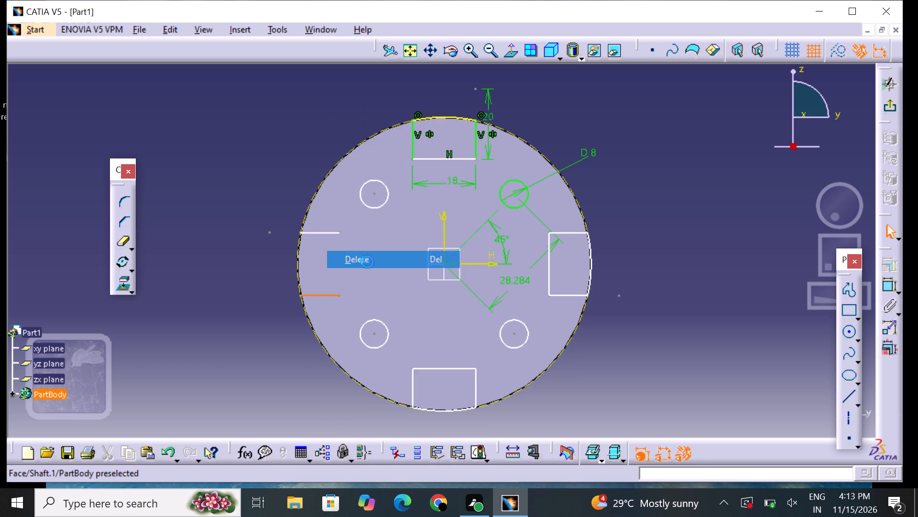
{"action": "left_click", "coordinate": [315, 232]}
{"action": "right_click", "coordinate": [316, 232]}
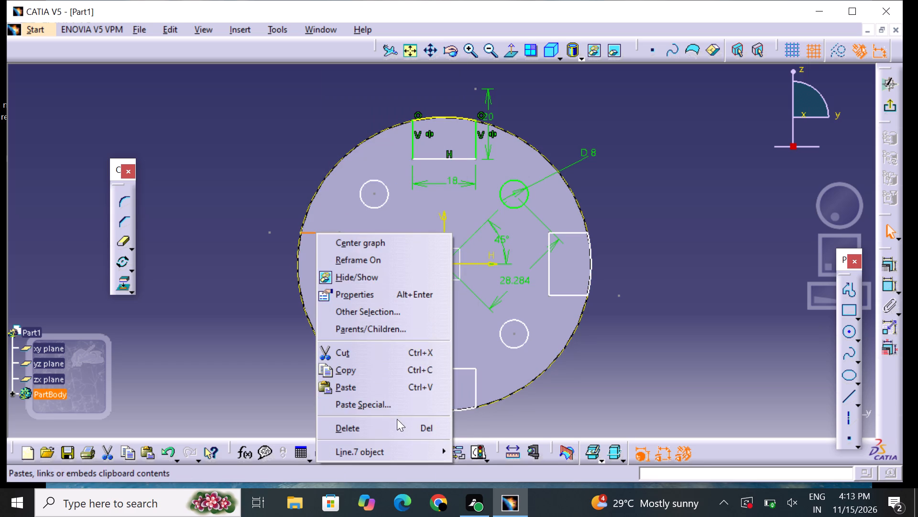
{"action": "left_click", "coordinate": [397, 425]}
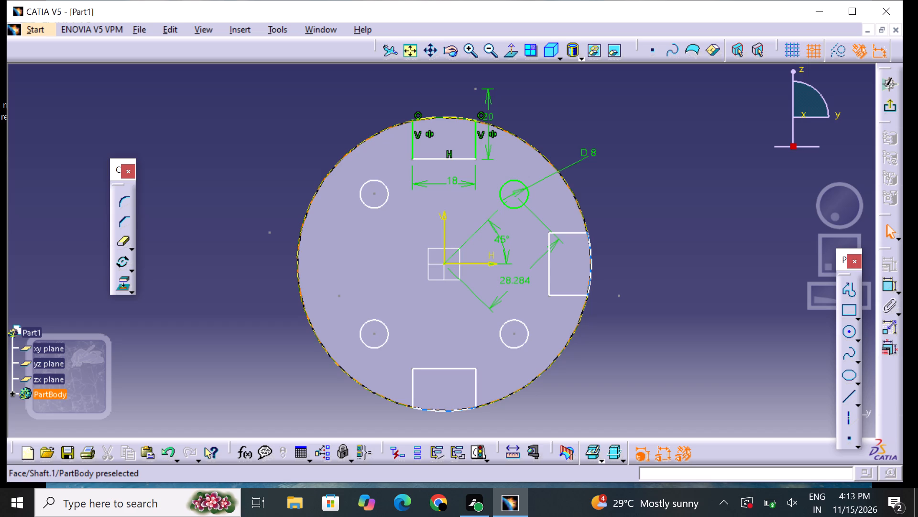
Delete the upper line and the inner vertical line of the right slot in the flange sketch.
{"action": "left_click", "coordinate": [546, 265]}
{"action": "right_click", "coordinate": [546, 265]}
{"action": "left_click", "coordinate": [633, 337]}
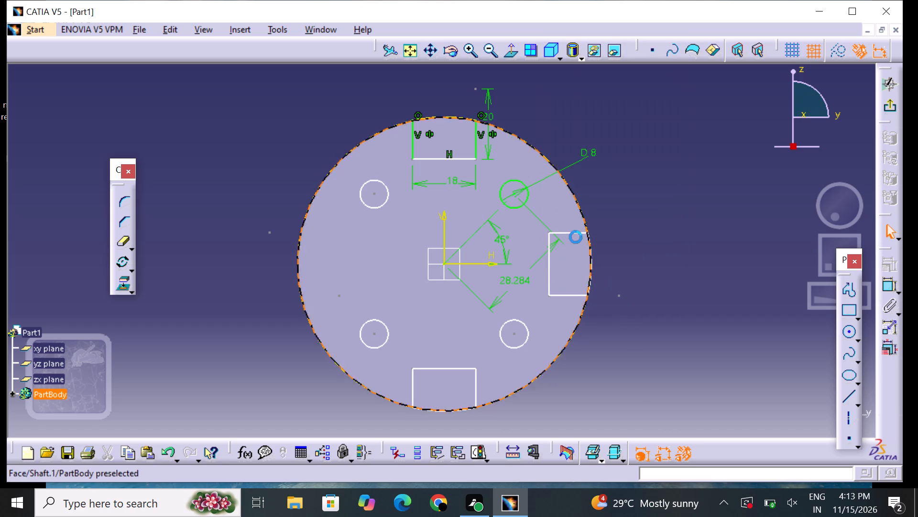
{"action": "left_click", "coordinate": [566, 231]}
{"action": "right_click", "coordinate": [566, 231]}
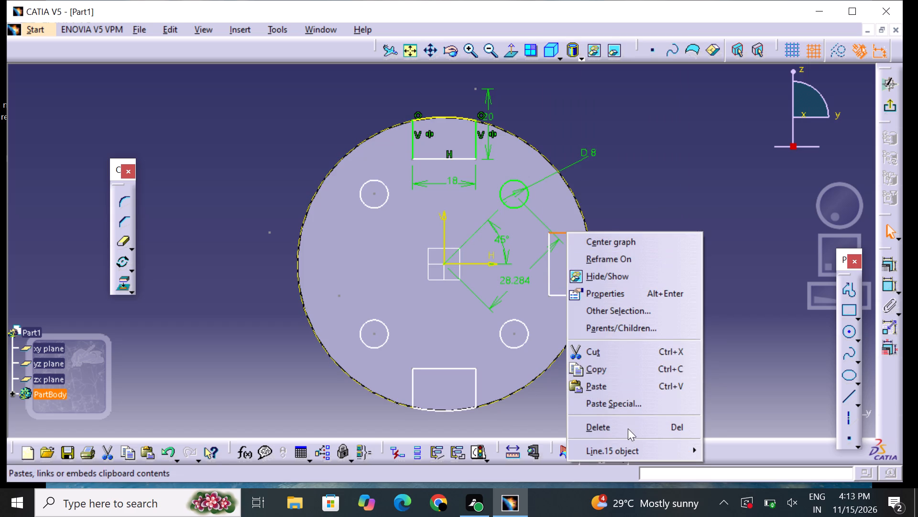
{"action": "left_click", "coordinate": [628, 428]}
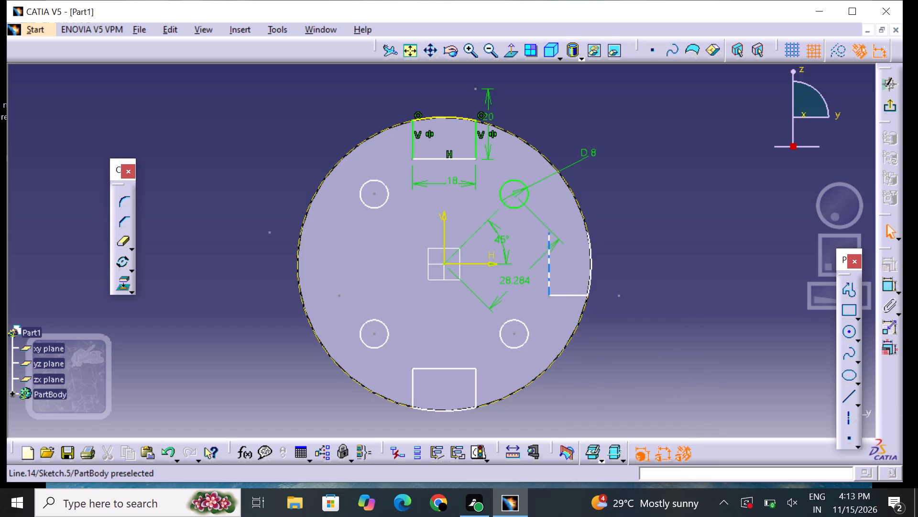
{"action": "left_click", "coordinate": [549, 258]}
{"action": "right_click", "coordinate": [549, 258]}
{"action": "left_click", "coordinate": [585, 450]}
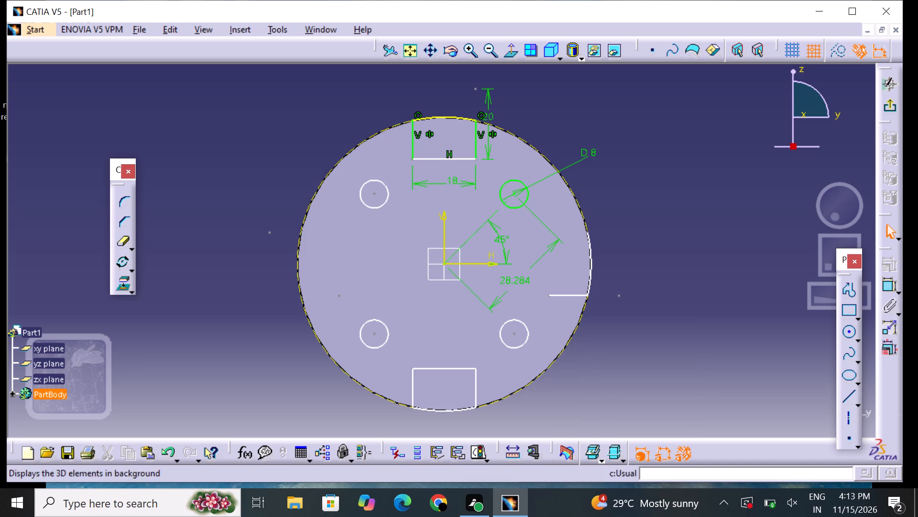
Delete the right slot's outer closing arc and its remaining lower line.
{"action": "left_click", "coordinate": [565, 294]}
{"action": "right_click", "coordinate": [566, 293]}
{"action": "left_click", "coordinate": [592, 266]}
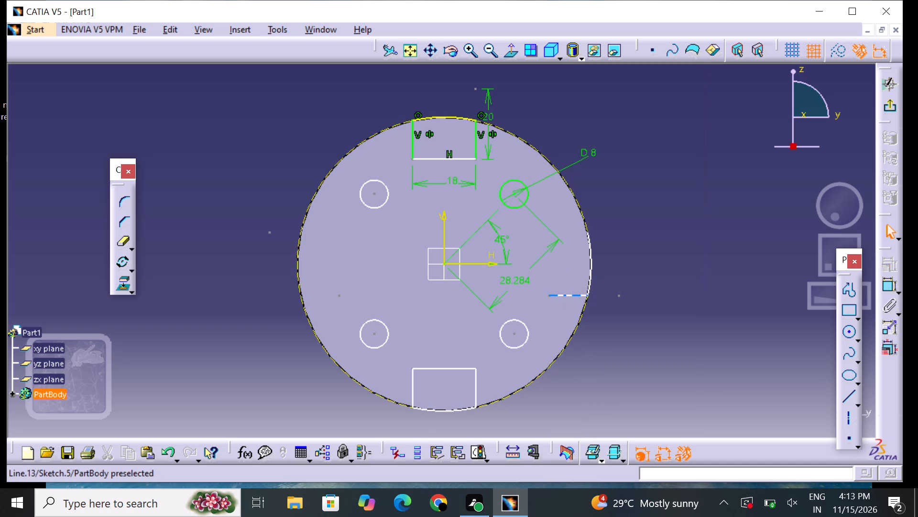
{"action": "left_click", "coordinate": [591, 268]}
{"action": "right_click", "coordinate": [589, 267]}
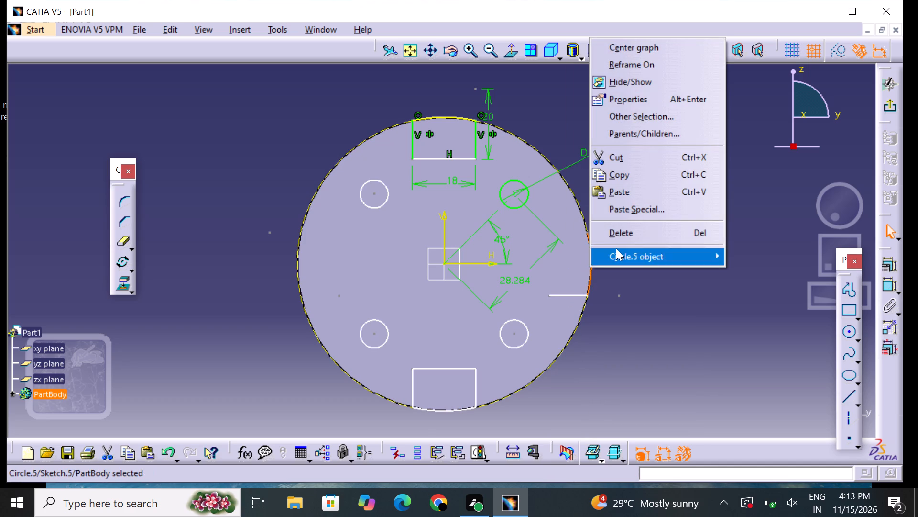
{"action": "left_click", "coordinate": [621, 235]}
{"action": "left_click", "coordinate": [574, 294]}
{"action": "right_click", "coordinate": [572, 291]}
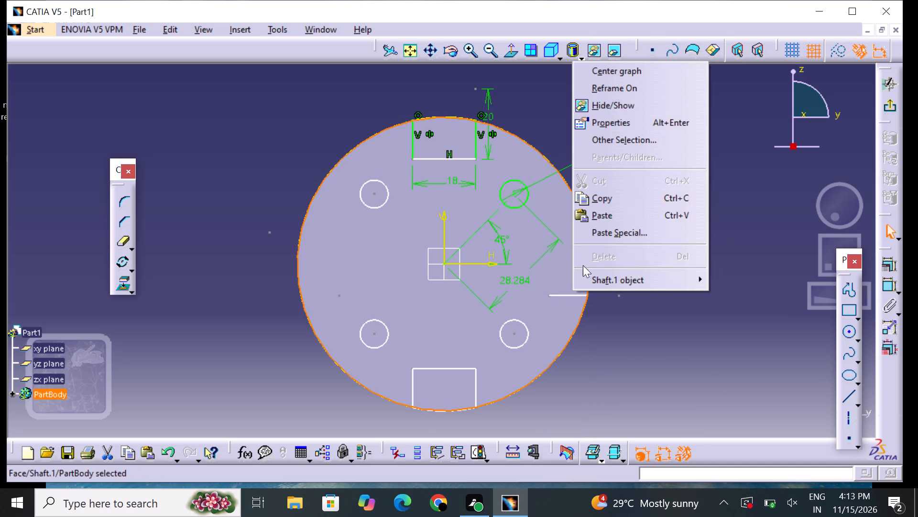
{"action": "left_click", "coordinate": [623, 323]}
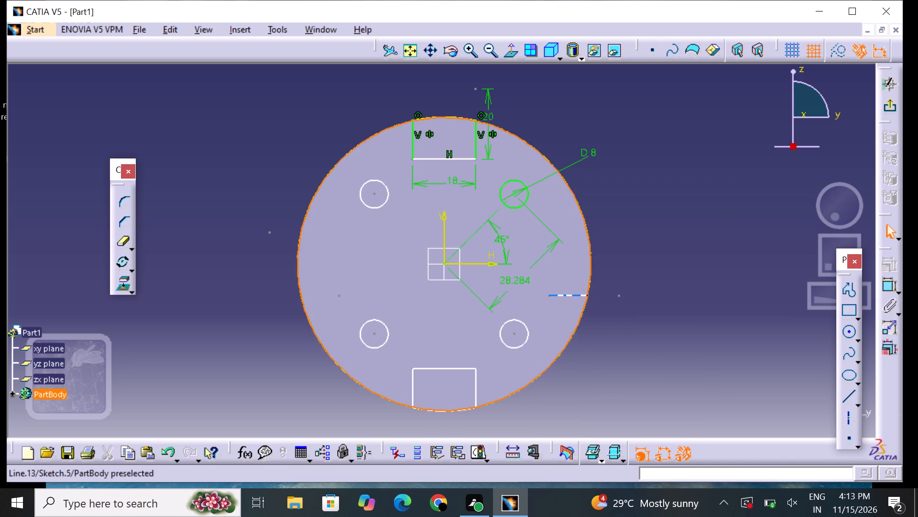
{"action": "left_click", "coordinate": [560, 295]}
{"action": "right_click", "coordinate": [560, 295]}
{"action": "left_click", "coordinate": [589, 264]}
Select the bottom slot's geometry in the flange sketch.
{"action": "left_click_drag", "start_coordinate": [393, 358], "coordinate": [495, 398]}
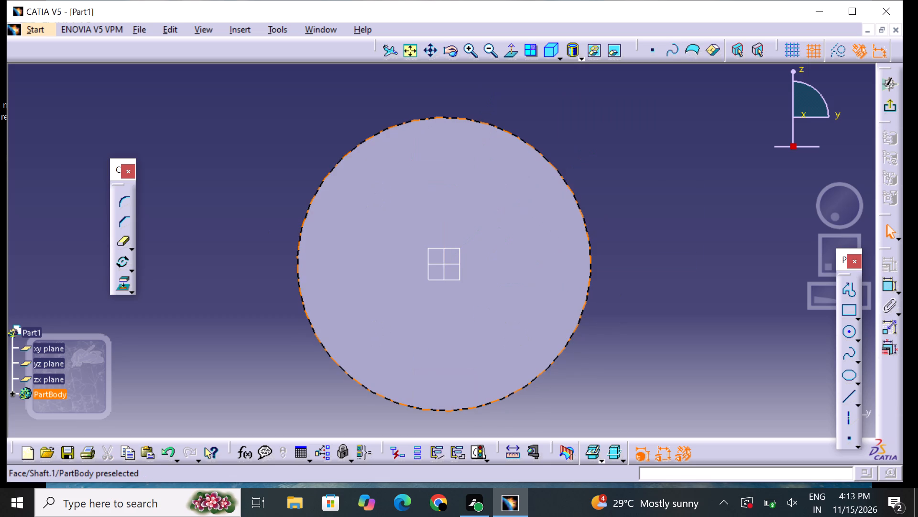
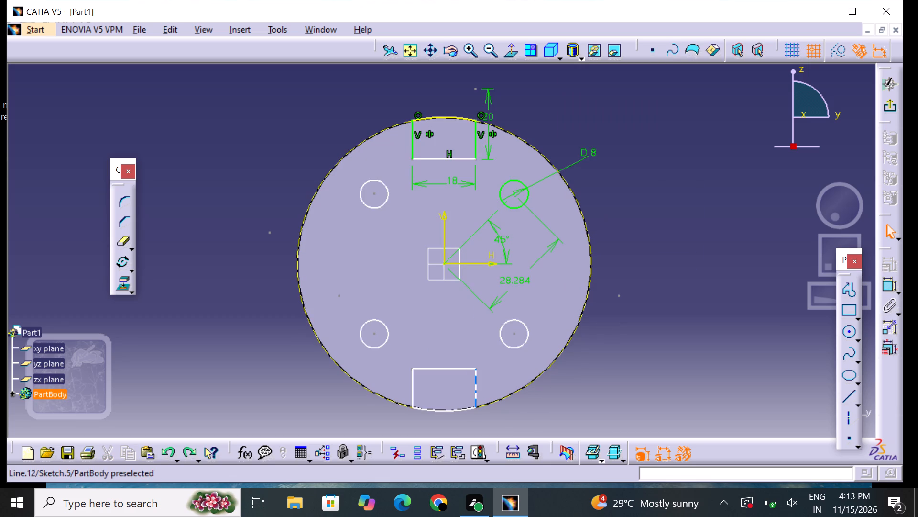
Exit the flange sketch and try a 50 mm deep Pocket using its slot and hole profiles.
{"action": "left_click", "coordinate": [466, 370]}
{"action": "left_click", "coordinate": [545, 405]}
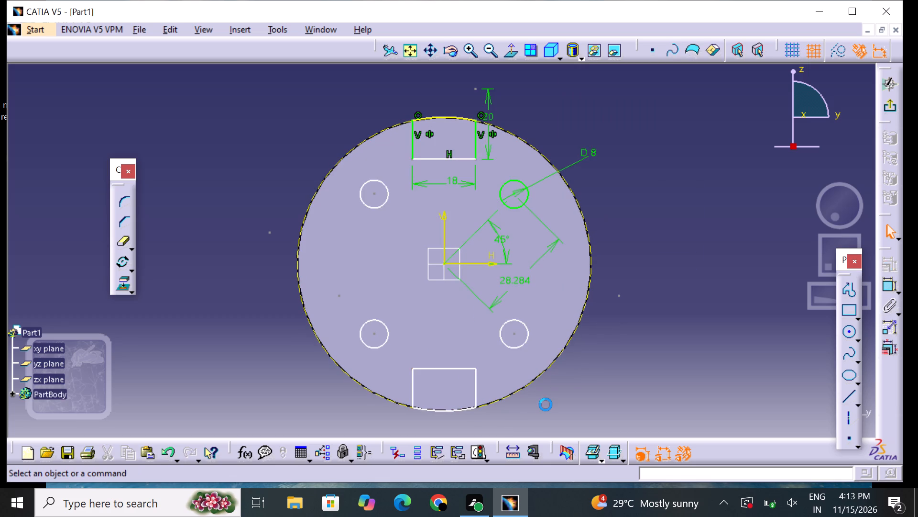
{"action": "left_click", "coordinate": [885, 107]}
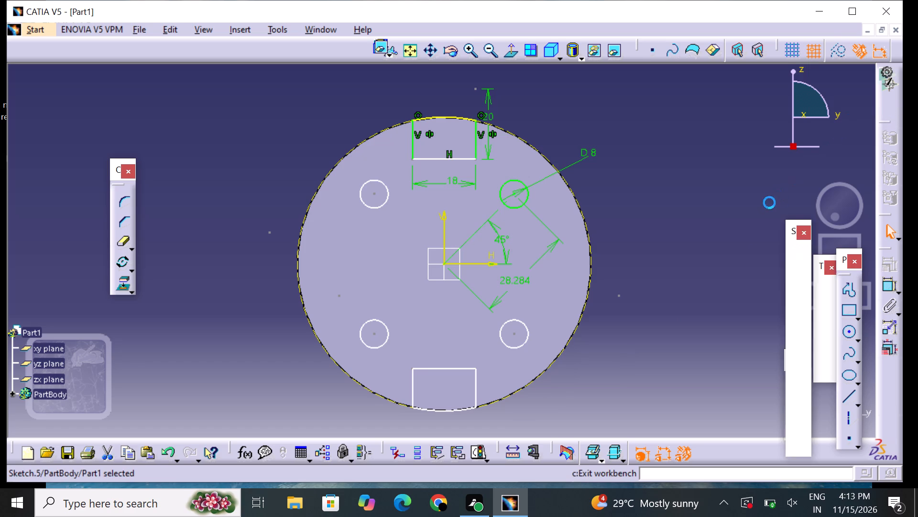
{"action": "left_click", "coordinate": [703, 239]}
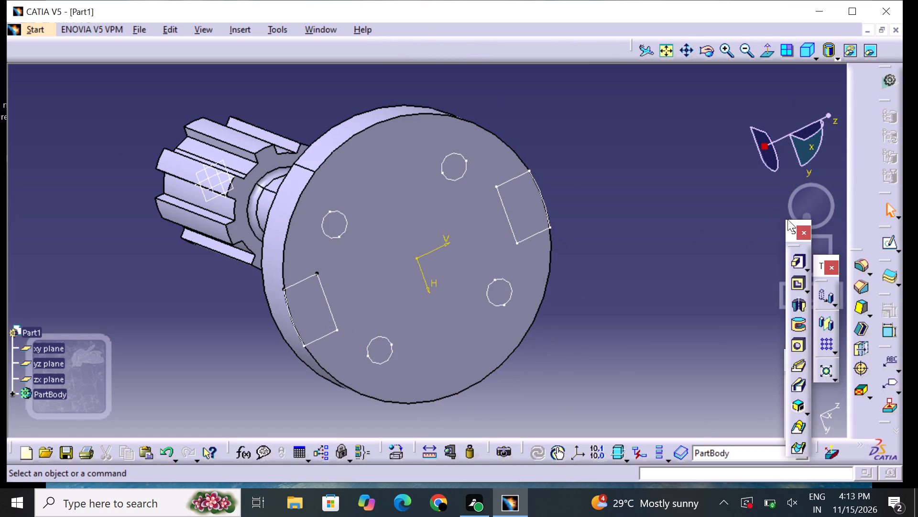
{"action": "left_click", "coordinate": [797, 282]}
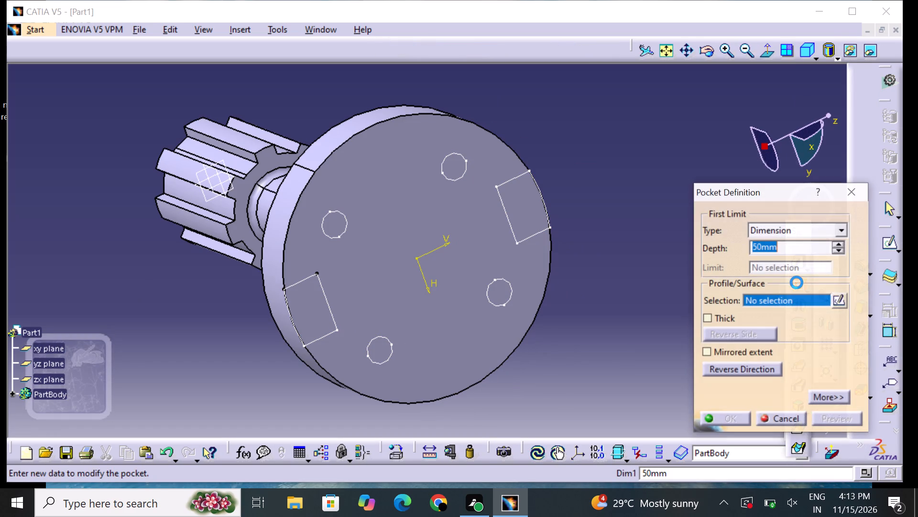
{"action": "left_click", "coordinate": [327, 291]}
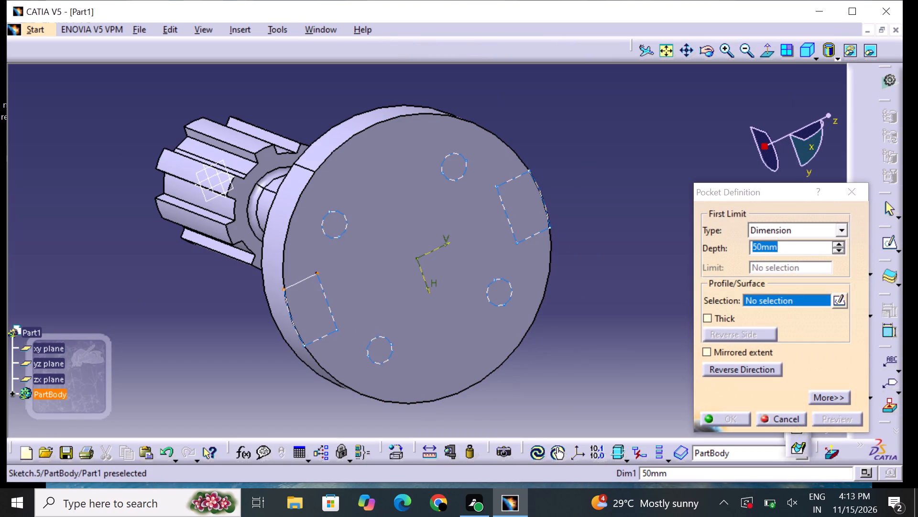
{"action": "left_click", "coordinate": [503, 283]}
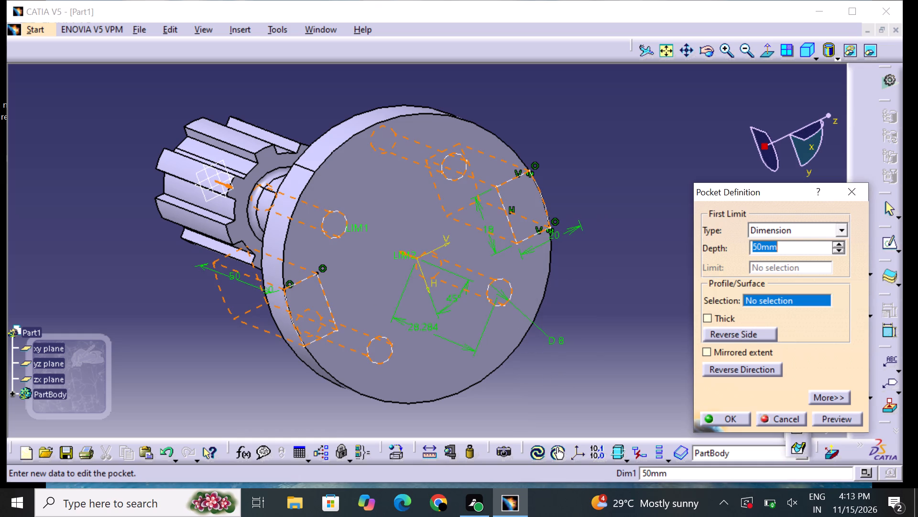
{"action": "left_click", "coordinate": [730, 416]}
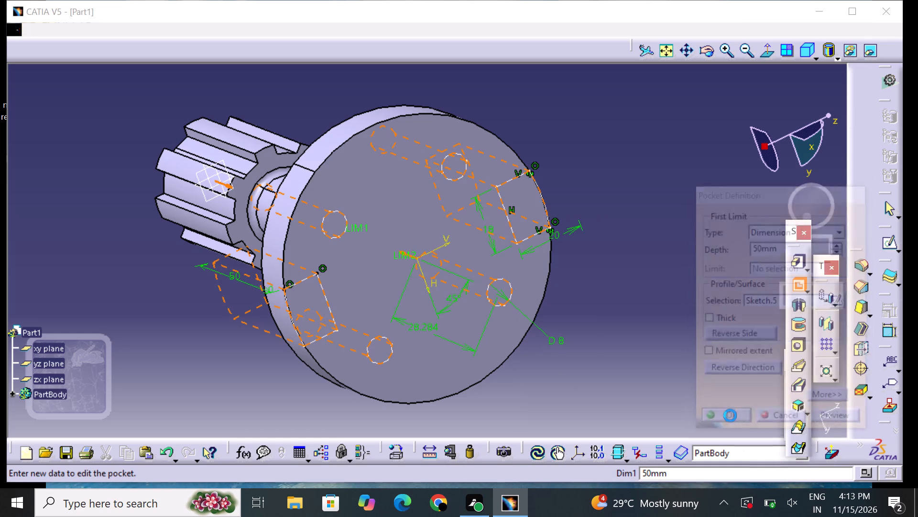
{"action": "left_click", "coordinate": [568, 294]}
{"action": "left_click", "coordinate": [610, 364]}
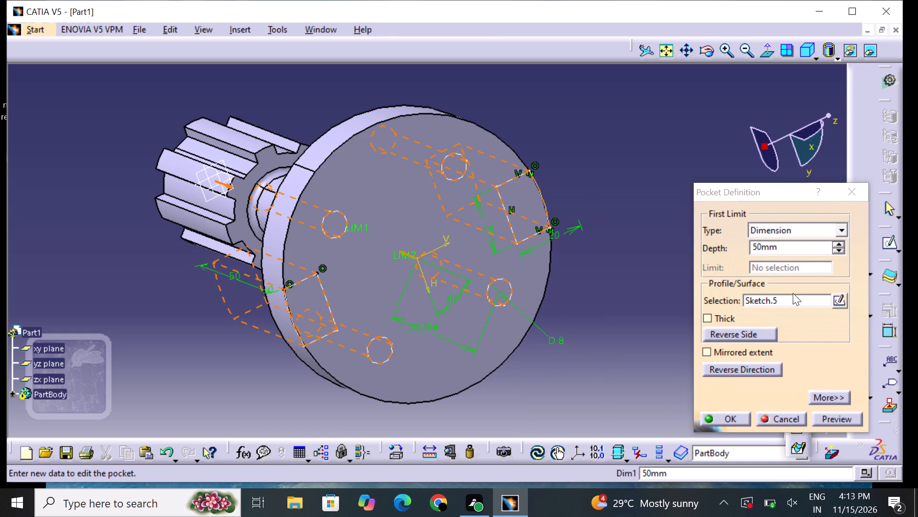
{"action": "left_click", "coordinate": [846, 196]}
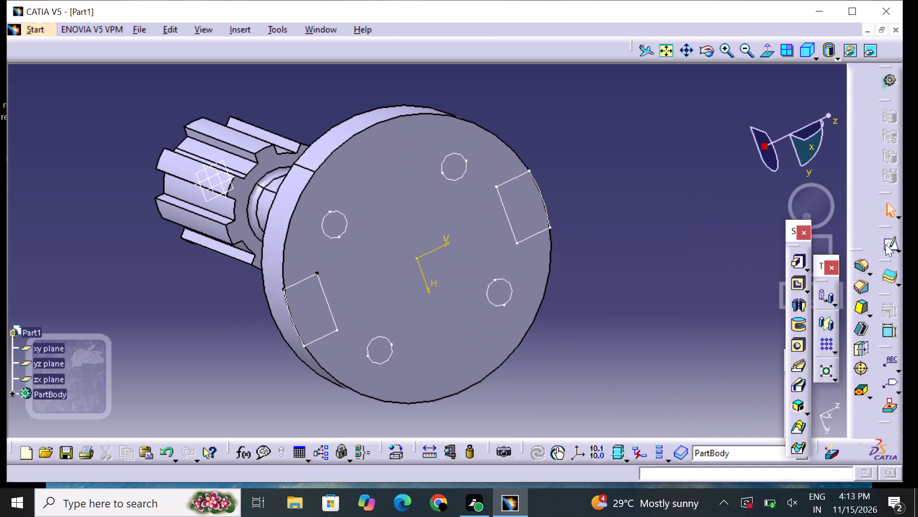
Reopen the flange sketch and delete the bottom slot's inner horizontal line and right vertical line.
{"action": "left_click", "coordinate": [885, 244]}
{"action": "left_click", "coordinate": [535, 232]}
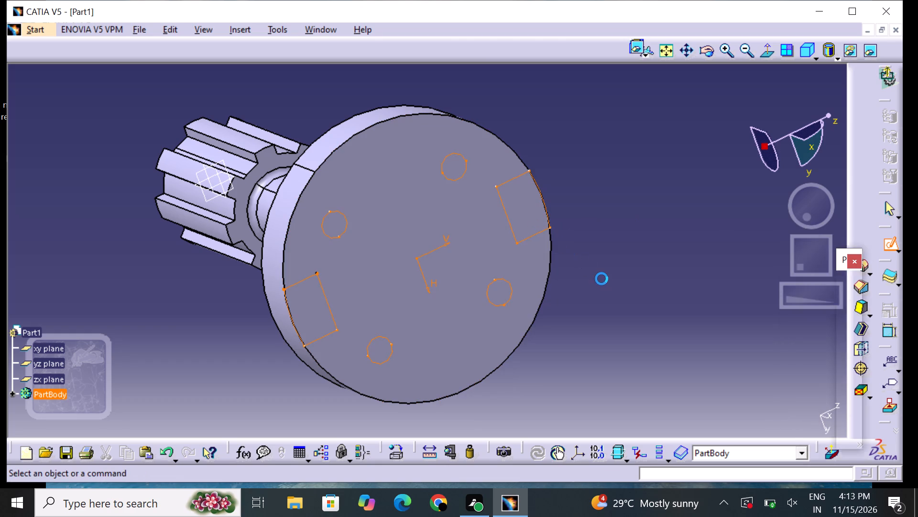
{"action": "left_click", "coordinate": [601, 279]}
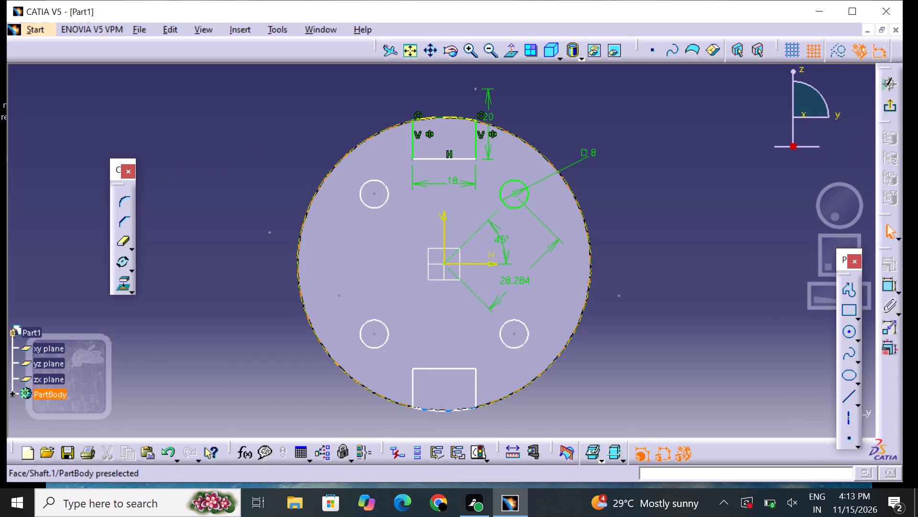
{"action": "left_click", "coordinate": [455, 366]}
{"action": "right_click", "coordinate": [455, 366]}
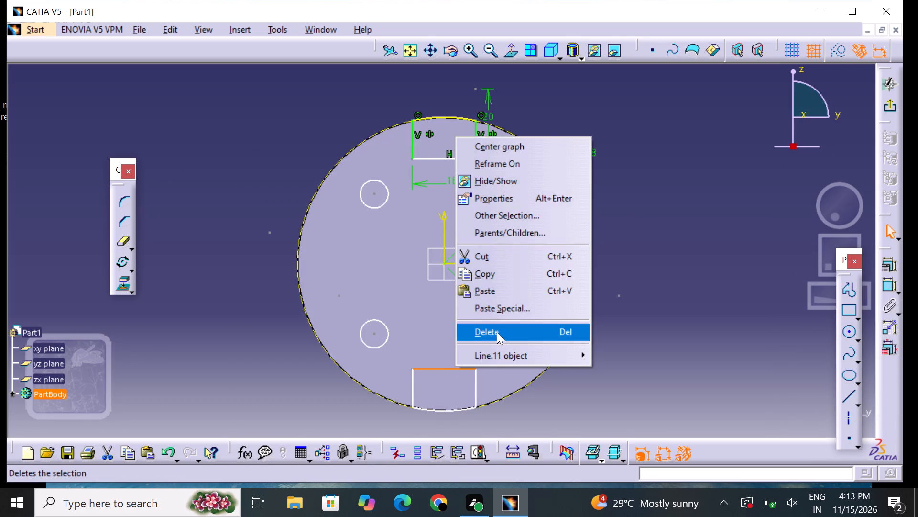
{"action": "left_click", "coordinate": [497, 332]}
{"action": "left_click", "coordinate": [477, 382]}
{"action": "right_click", "coordinate": [477, 382]}
{"action": "left_click", "coordinate": [508, 349]}
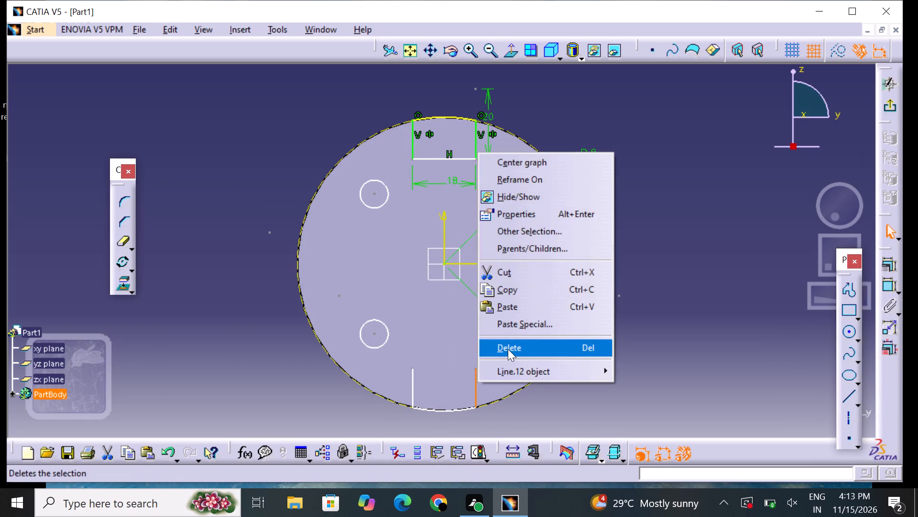
Delete the bottom slot's two overlapping left vertical lines and its outer closing arc.
{"action": "left_click", "coordinate": [413, 381]}
{"action": "right_click", "coordinate": [414, 381]}
{"action": "left_click", "coordinate": [458, 348]}
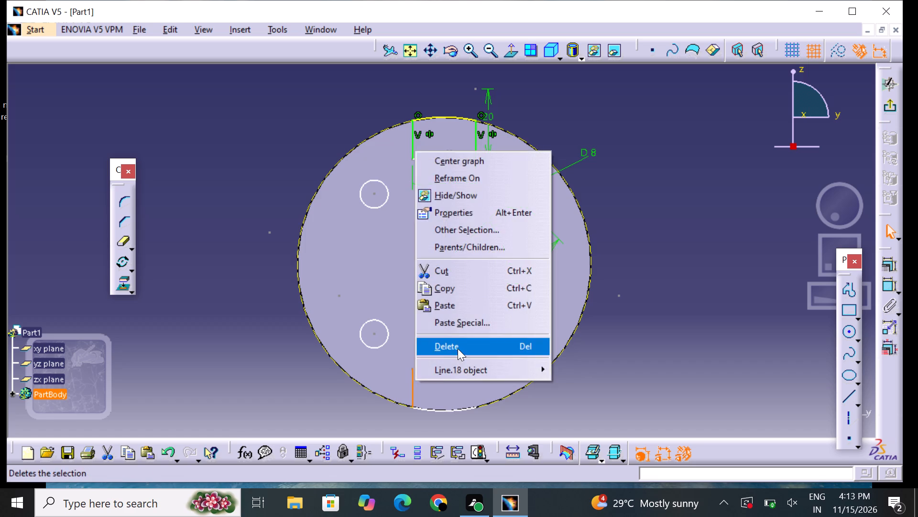
{"action": "left_click", "coordinate": [415, 391]}
{"action": "right_click", "coordinate": [414, 391]}
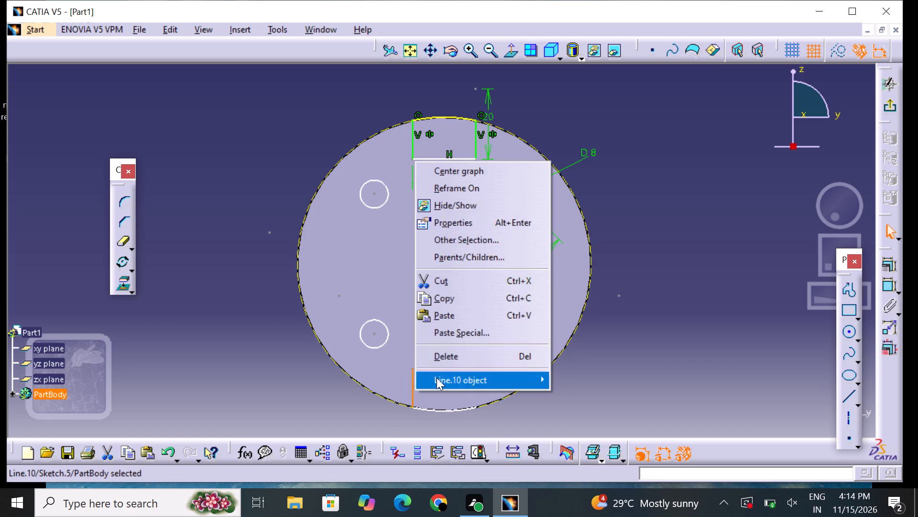
{"action": "left_click", "coordinate": [461, 361]}
{"action": "left_click", "coordinate": [448, 413]}
{"action": "right_click", "coordinate": [448, 408]}
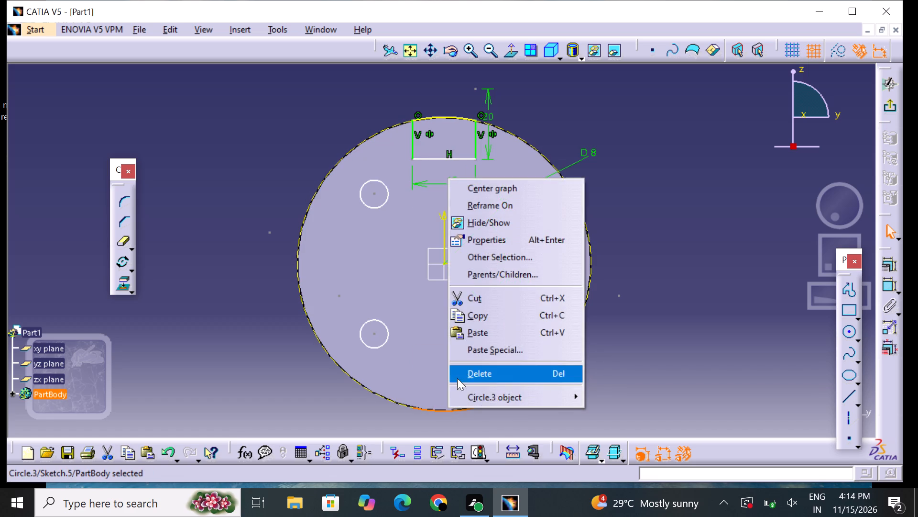
{"action": "left_click", "coordinate": [464, 371]}
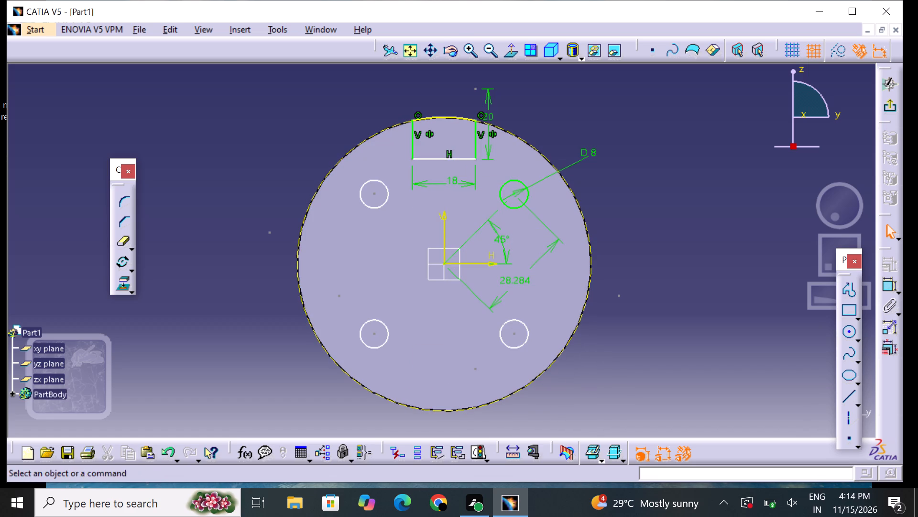
Rotate the complete top slot profile about the sketch origin in duplicate mode, with 3 instances at an angle of 360/4 degrees.
{"action": "double_click", "coordinate": [469, 49]}
{"action": "left_click", "coordinate": [470, 54]}
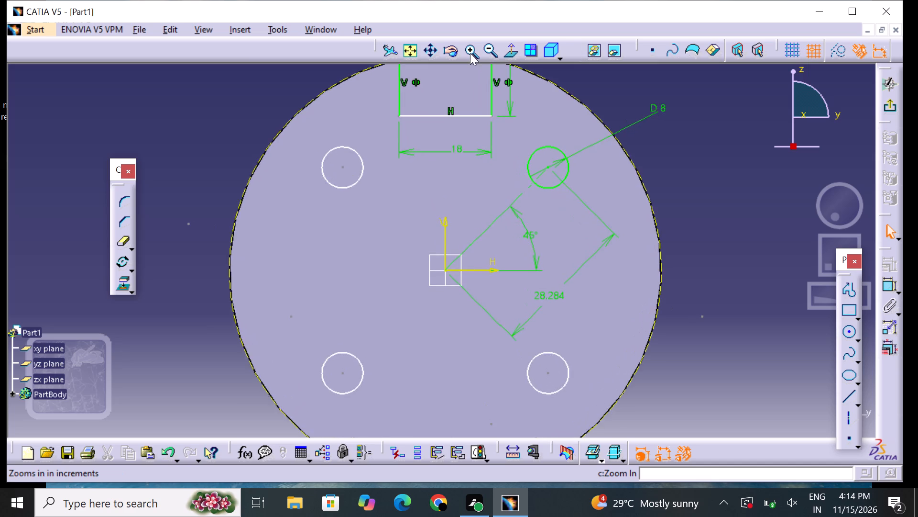
{"action": "scroll", "coordinate": [441, 124], "scroll_direction": "up", "scroll_amount": 1}
{"action": "middle_click_drag", "start_coordinate": [443, 124], "coordinate": [450, 299]}
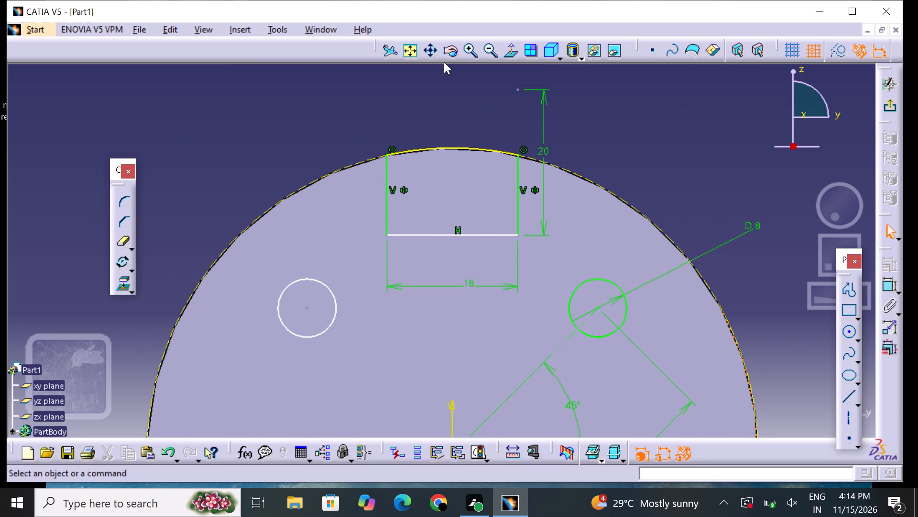
{"action": "left_click", "coordinate": [466, 42]}
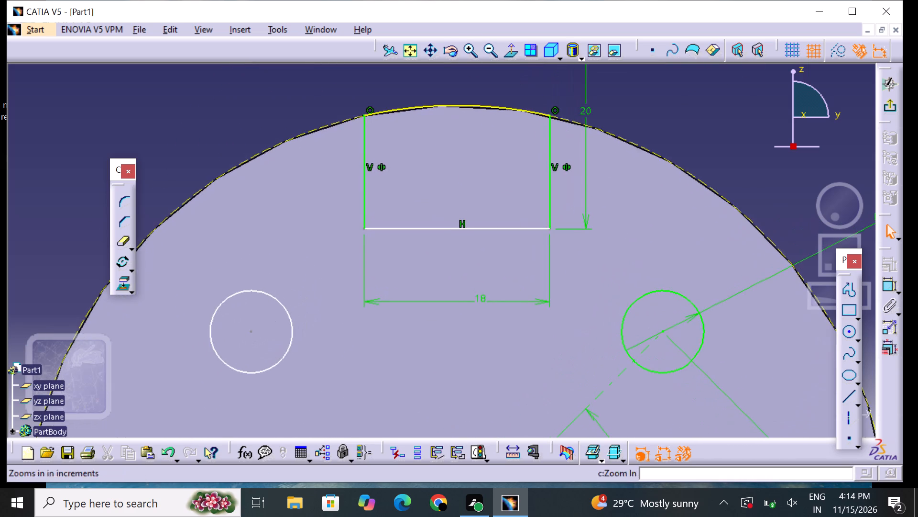
{"action": "middle_click_drag", "start_coordinate": [456, 152], "coordinate": [442, 210]}
{"action": "left_click_drag", "start_coordinate": [342, 137], "coordinate": [453, 252]}
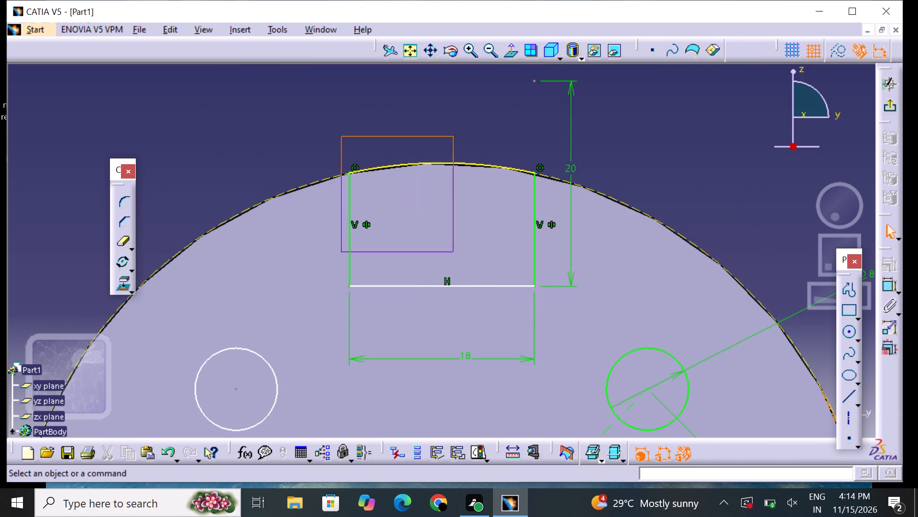
{"action": "left_click_drag", "start_coordinate": [453, 252], "coordinate": [545, 305]}
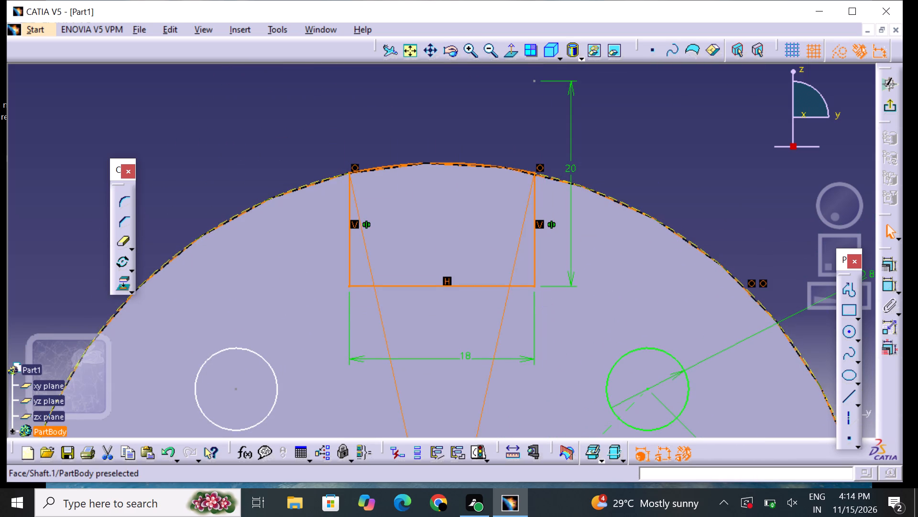
{"action": "left_click", "coordinate": [120, 260]}
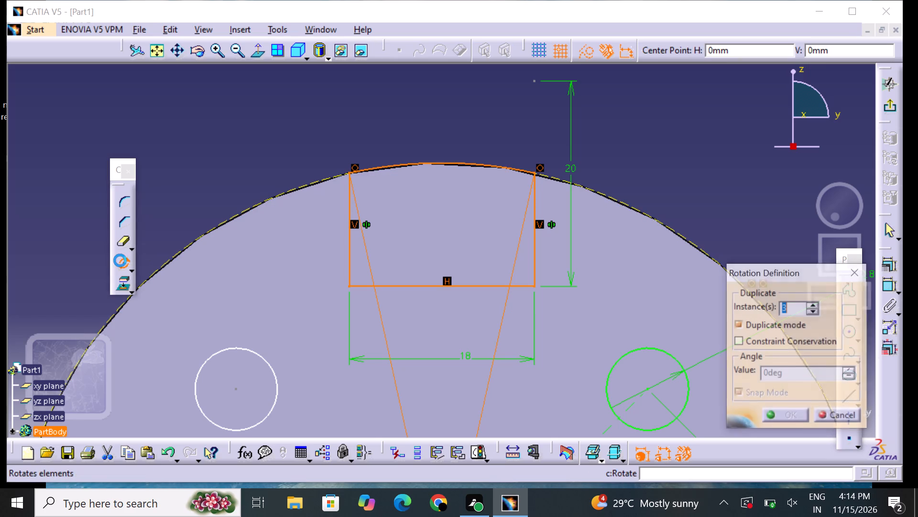
{"action": "middle_click_drag", "start_coordinate": [491, 308], "coordinate": [476, 183]}
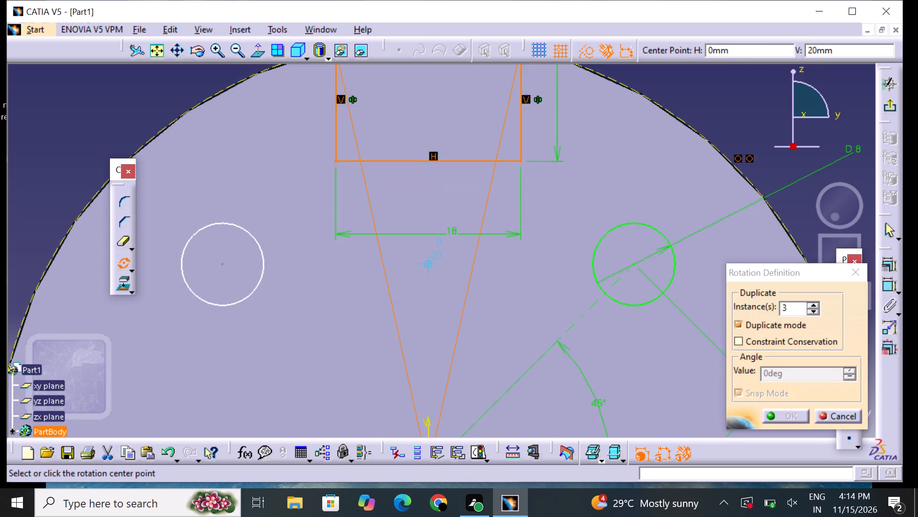
{"action": "middle_click_drag", "start_coordinate": [472, 281], "coordinate": [479, 188]}
{"action": "left_click", "coordinate": [436, 377]}
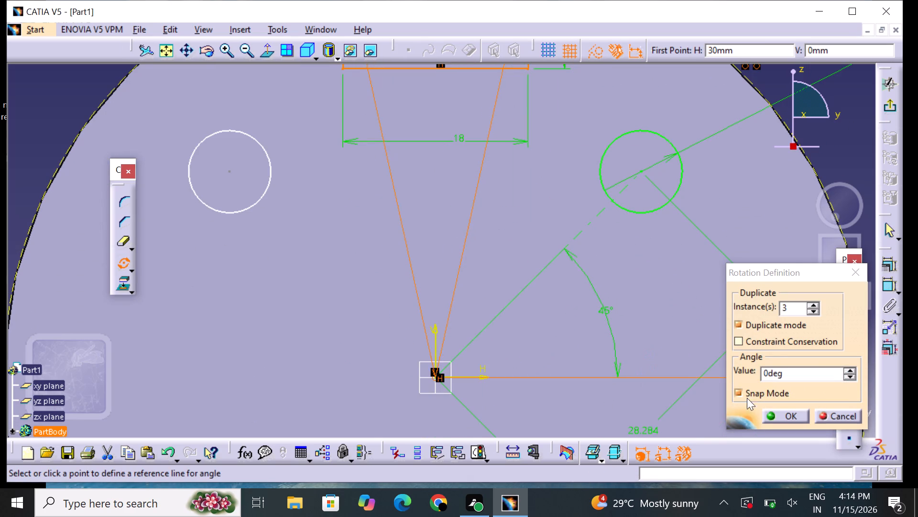
{"action": "left_click_drag", "start_coordinate": [798, 370], "coordinate": [788, 381]}
{"action": "key", "text": "BackSpace"}
{"action": "key", "text": "BackSpace"}
{"action": "key", "text": "BackSpace"}
{"action": "key", "text": "BackSpace"}
{"action": "key", "text": "BackSpace"}
{"action": "key", "text": "BackSpace"}
{"action": "key", "text": "BackSpace"}
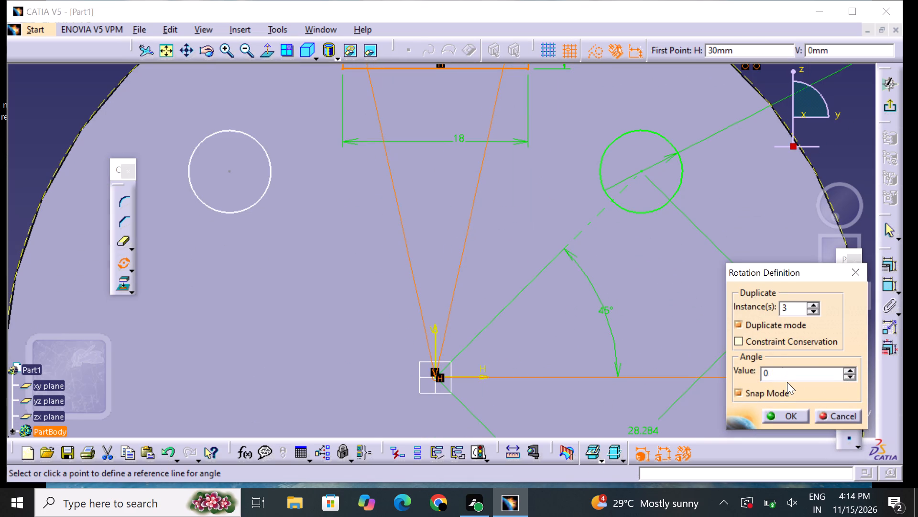
{"action": "type", "text": "360/"}
{"action": "key", "text": "4"}
{"action": "key", "text": "Return"}
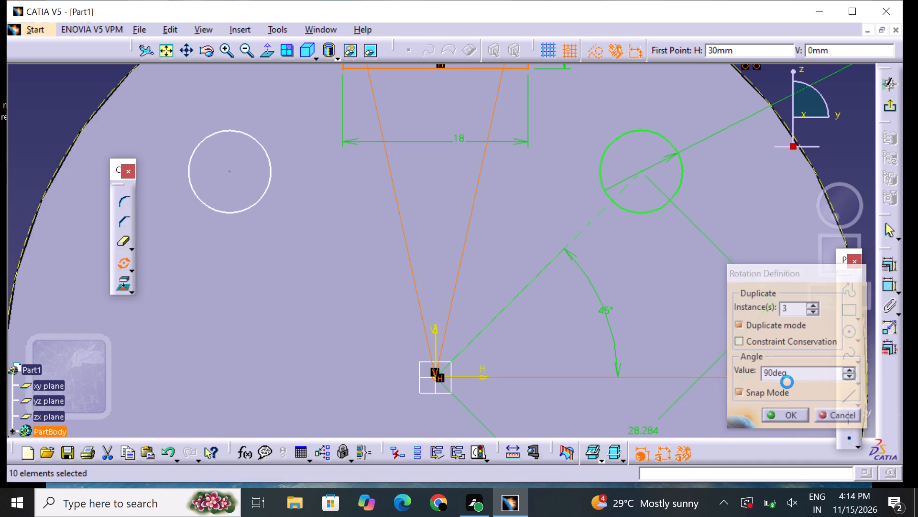
{"action": "left_click", "coordinate": [680, 342]}
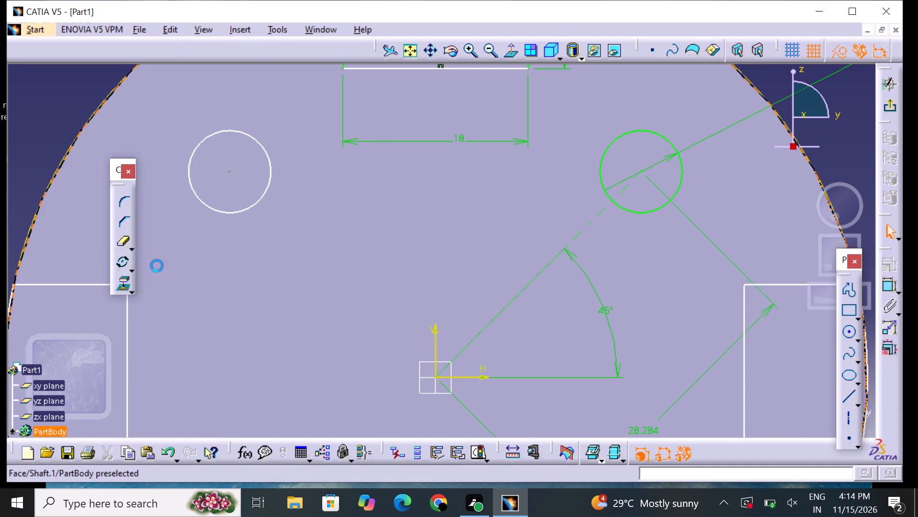
Exit the flange sketch back to the 3D part and dismiss the low-battery notice.
{"action": "left_click", "coordinate": [409, 49]}
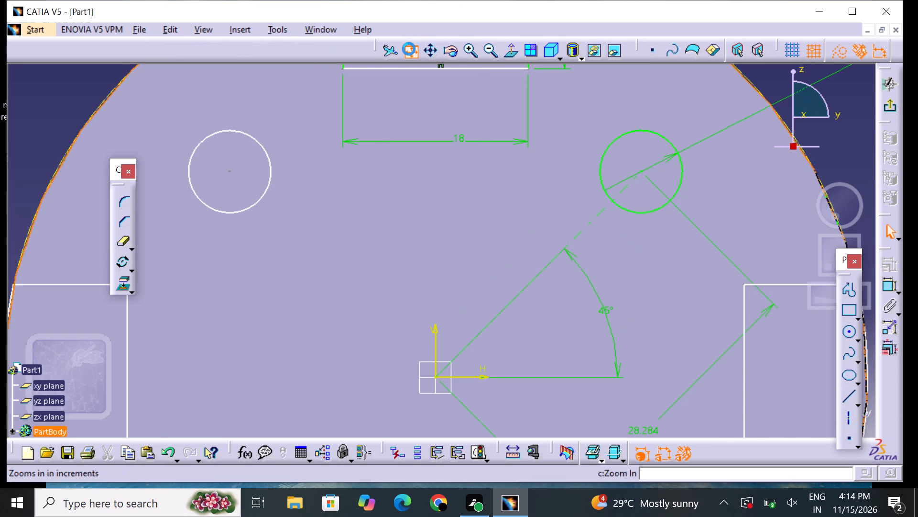
{"action": "left_click", "coordinate": [531, 158]}
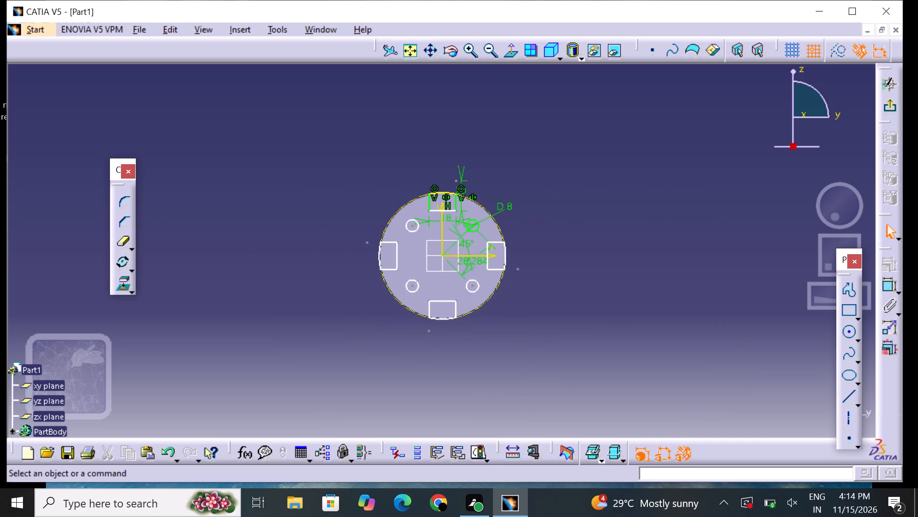
{"action": "triple_click", "coordinate": [463, 43]}
{"action": "left_click", "coordinate": [465, 45]}
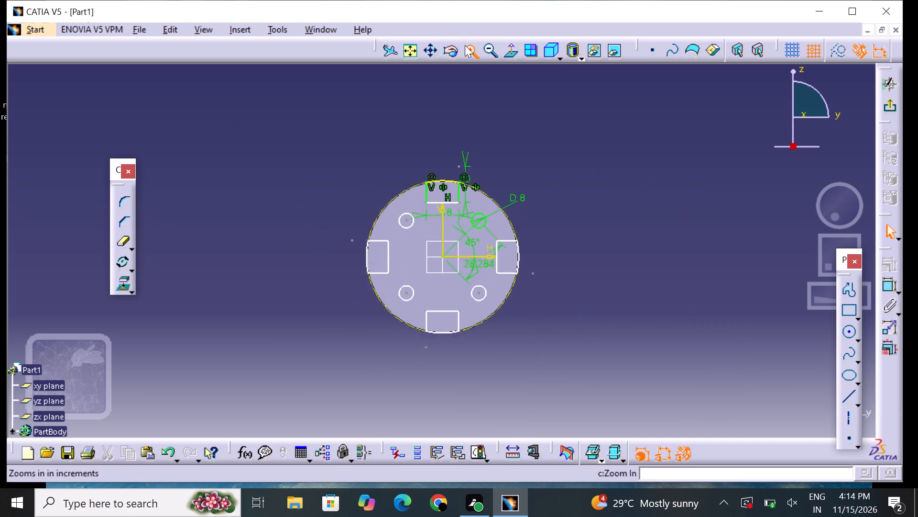
{"action": "left_click", "coordinate": [469, 53]}
{"action": "middle_click_drag", "start_coordinate": [470, 60], "coordinate": [470, 108]}
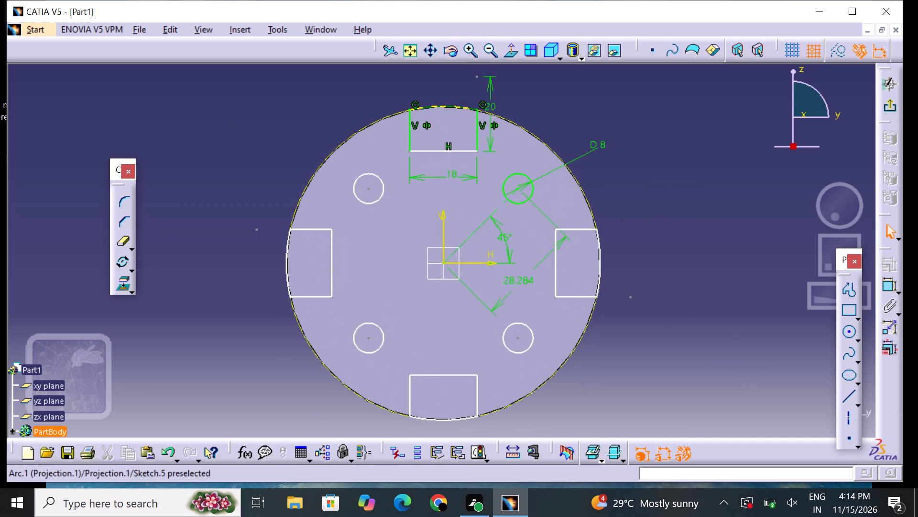
{"action": "middle_click_drag", "start_coordinate": [498, 110], "coordinate": [499, 127]}
{"action": "left_click", "coordinate": [890, 114]}
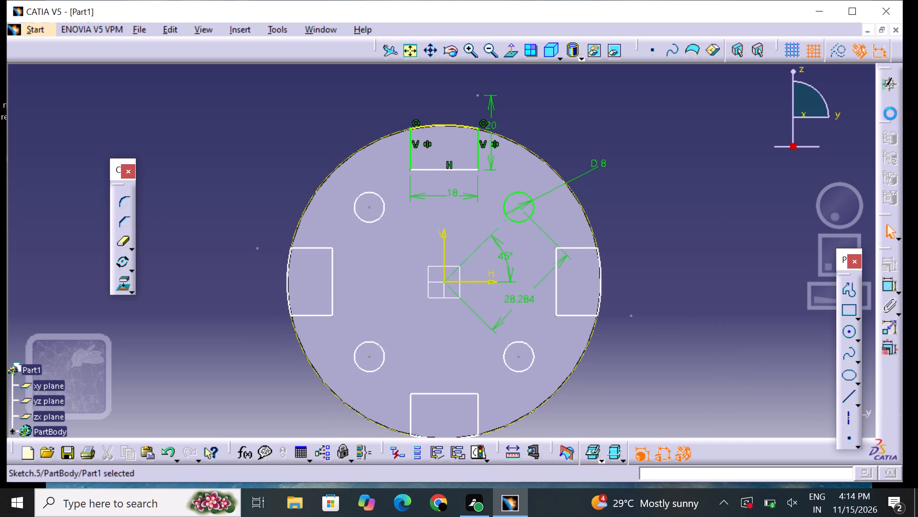
{"action": "left_click", "coordinate": [667, 272]}
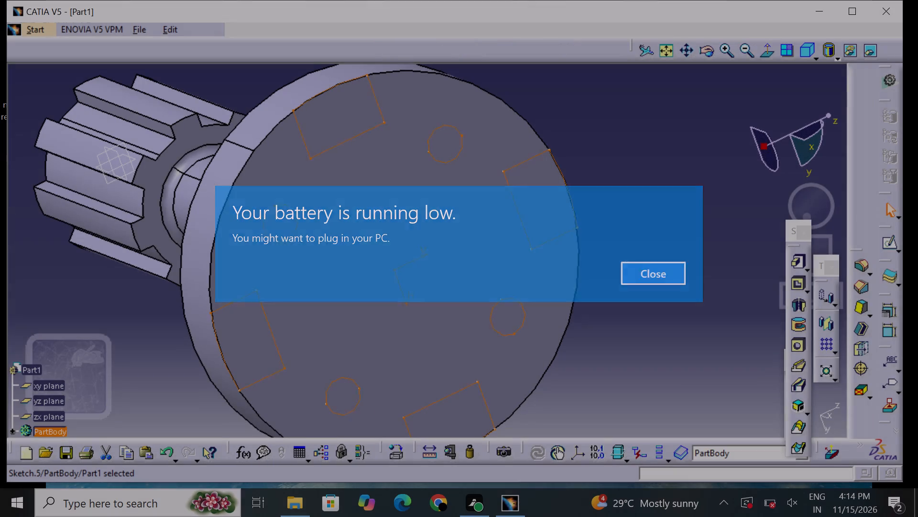
{"action": "left_click", "coordinate": [689, 303]}
Pocket the flange sketch's four rim slots and four circles to a depth of 15 mm.
{"action": "middle_click_drag", "start_coordinate": [681, 282], "coordinate": [678, 253]}
{"action": "left_click", "coordinate": [796, 283]}
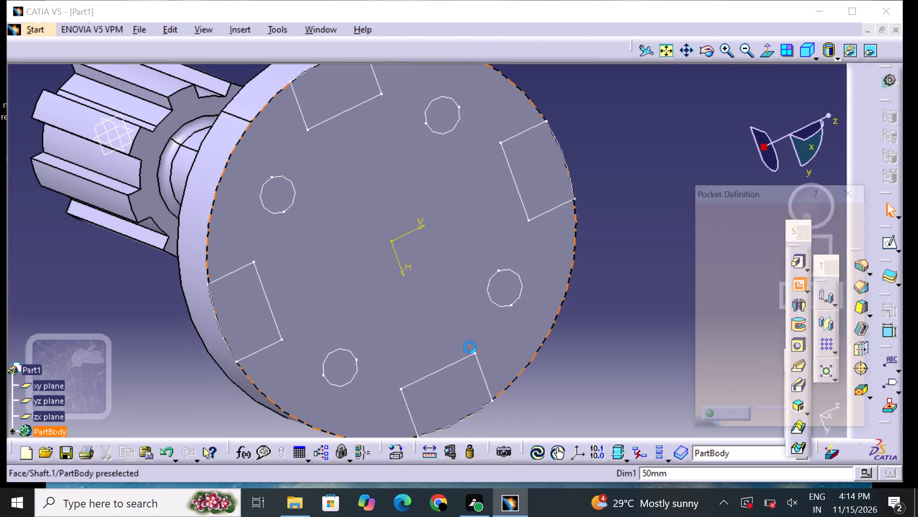
{"action": "left_click", "coordinate": [458, 365]}
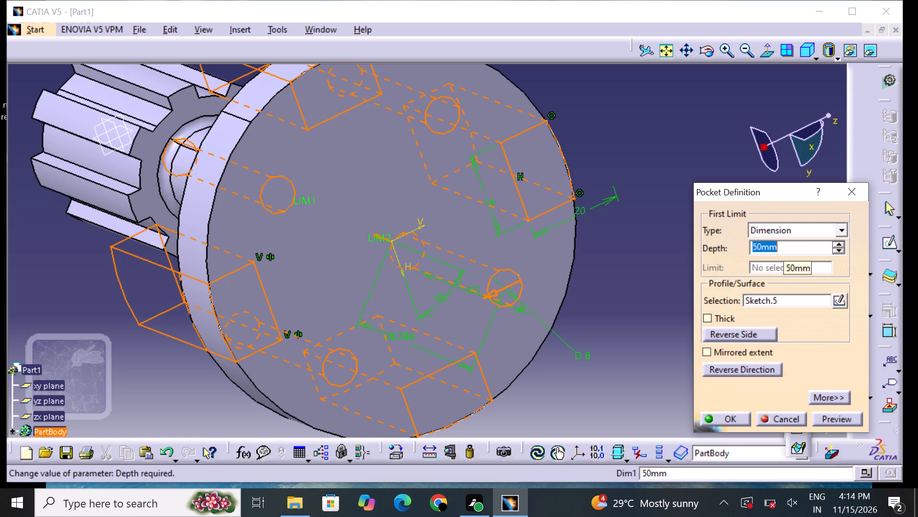
{"action": "key", "text": "BackSpace"}
{"action": "type", "text": "15"}
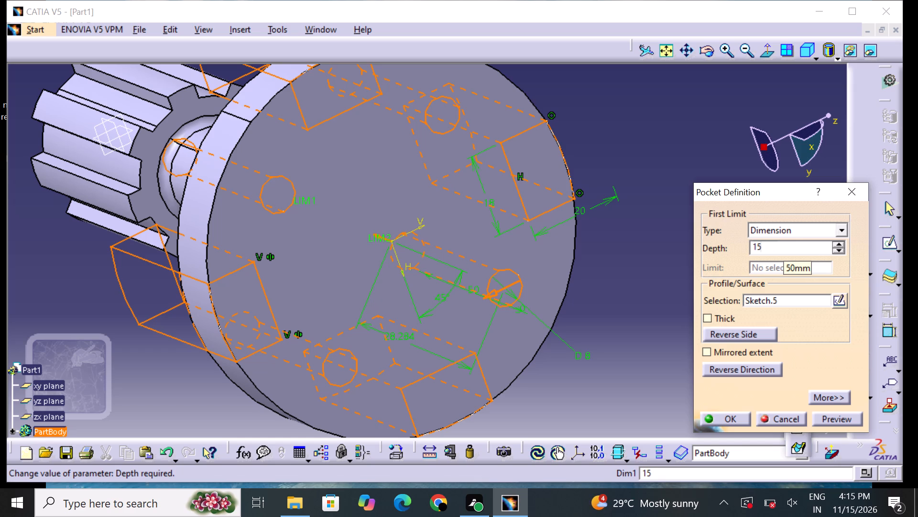
{"action": "left_click", "coordinate": [837, 424]}
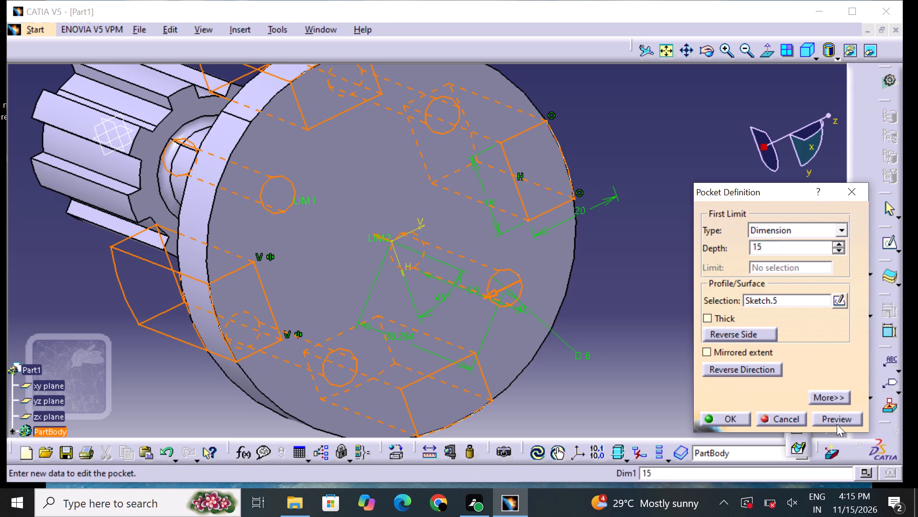
{"action": "left_click", "coordinate": [727, 416]}
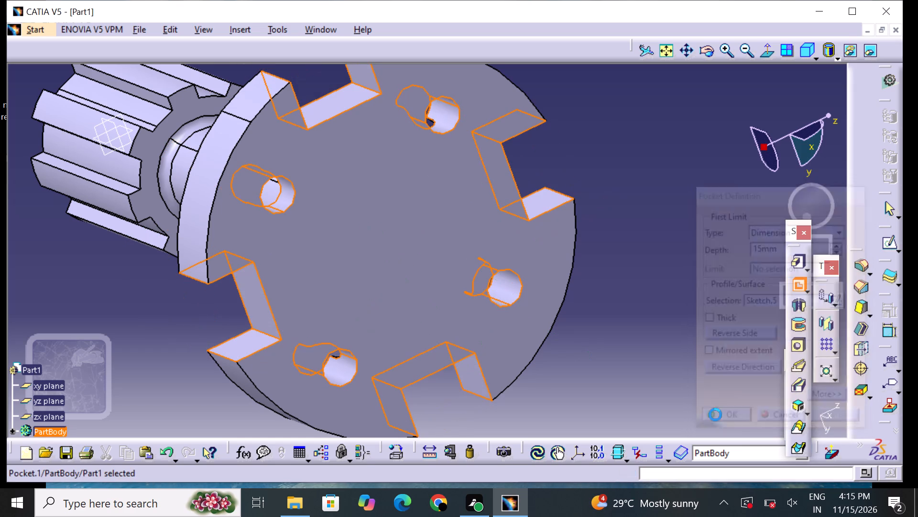
{"action": "left_click", "coordinate": [656, 400]}
Examine the slots and holes cut in the flange from several angles, along with the shaft and its splined end.
{"action": "middle_click_drag", "start_coordinate": [634, 339], "coordinate": [512, 263]}
{"action": "right_click_drag", "start_coordinate": [634, 339], "coordinate": [512, 263]}
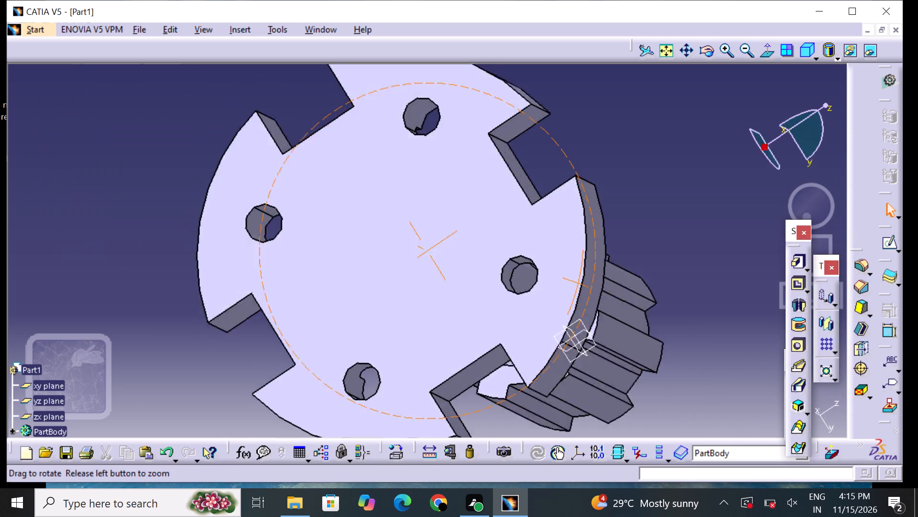
{"action": "middle_click_drag", "start_coordinate": [512, 263], "coordinate": [481, 258]}
{"action": "right_click_drag", "start_coordinate": [512, 263], "coordinate": [481, 258]}
{"action": "middle_click_drag", "start_coordinate": [393, 224], "coordinate": [481, 224]}
{"action": "right_click_drag", "start_coordinate": [396, 224], "coordinate": [481, 224]}
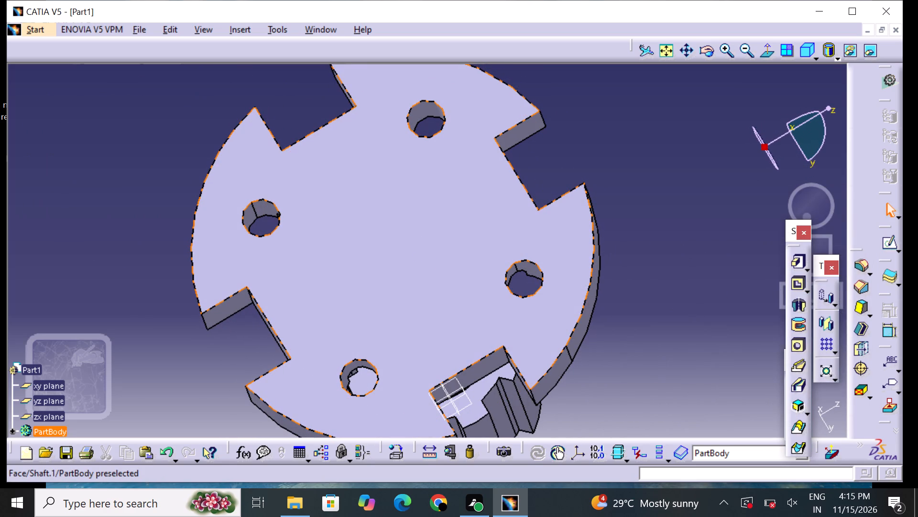
{"action": "middle_click_drag", "start_coordinate": [494, 292], "coordinate": [304, 244]}
{"action": "right_click_drag", "start_coordinate": [493, 292], "coordinate": [304, 244]}
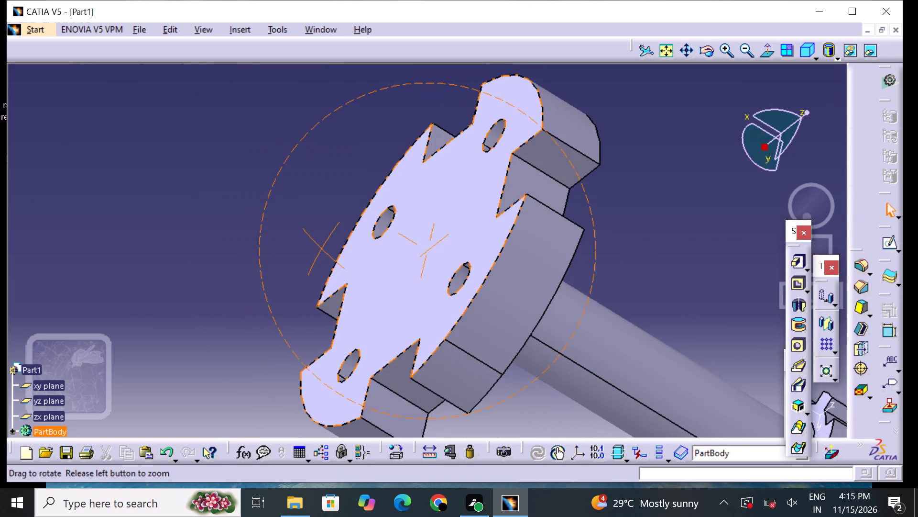
{"action": "middle_click_drag", "start_coordinate": [304, 244], "coordinate": [301, 239]}
{"action": "right_click_drag", "start_coordinate": [304, 244], "coordinate": [297, 222]}
{"action": "middle_click_drag", "start_coordinate": [358, 235], "coordinate": [292, 94]}
{"action": "middle_click_drag", "start_coordinate": [298, 158], "coordinate": [298, 159]}
{"action": "right_click_drag", "start_coordinate": [298, 159], "coordinate": [510, 249]}
{"action": "middle_click_drag", "start_coordinate": [298, 159], "coordinate": [510, 249]}
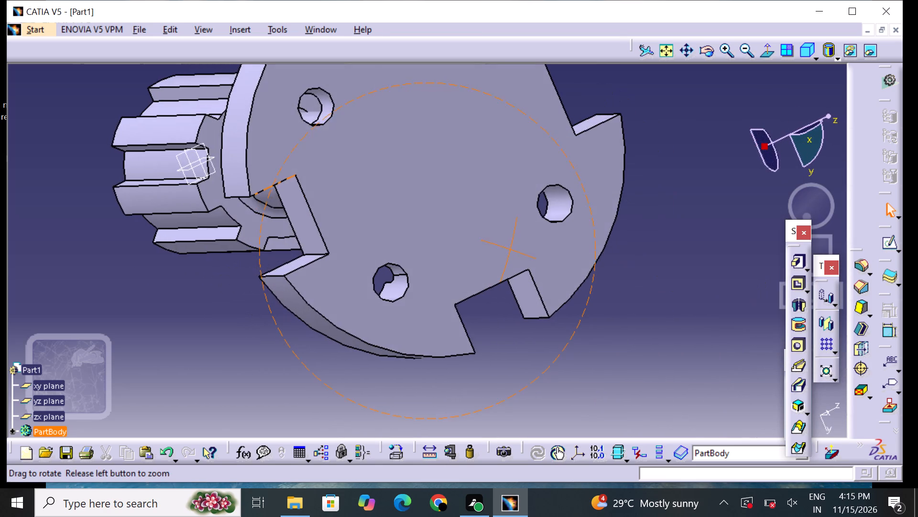
{"action": "middle_click_drag", "start_coordinate": [510, 249], "coordinate": [526, 241]}
{"action": "right_click_drag", "start_coordinate": [510, 249], "coordinate": [527, 240]}
{"action": "middle_click_drag", "start_coordinate": [285, 313], "coordinate": [303, 259]}
{"action": "right_click_drag", "start_coordinate": [285, 314], "coordinate": [303, 259]}
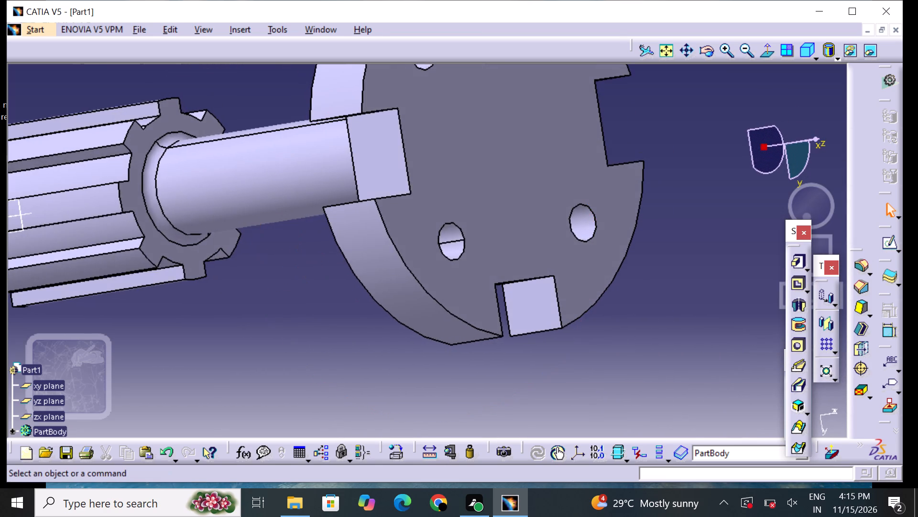
{"action": "middle_click_drag", "start_coordinate": [310, 248], "coordinate": [498, 285]}
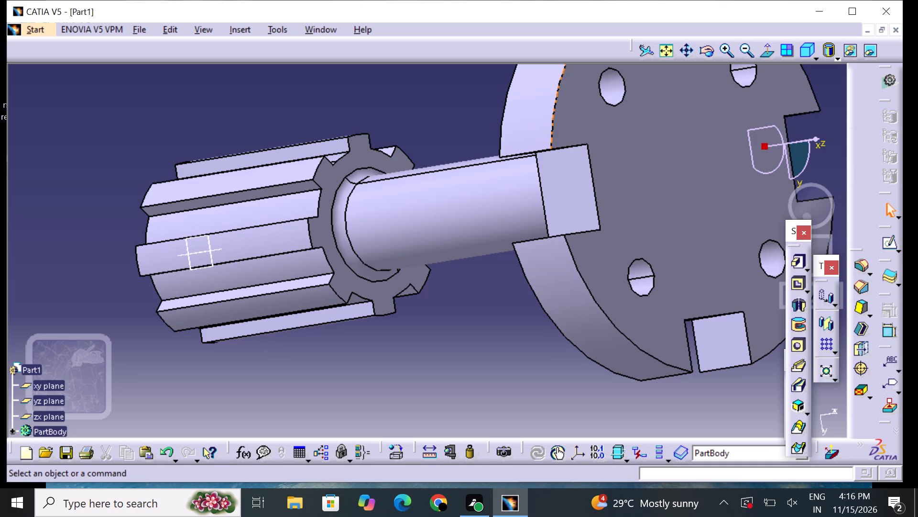
{"action": "scroll", "coordinate": [464, 332], "scroll_direction": "down", "scroll_amount": 4}
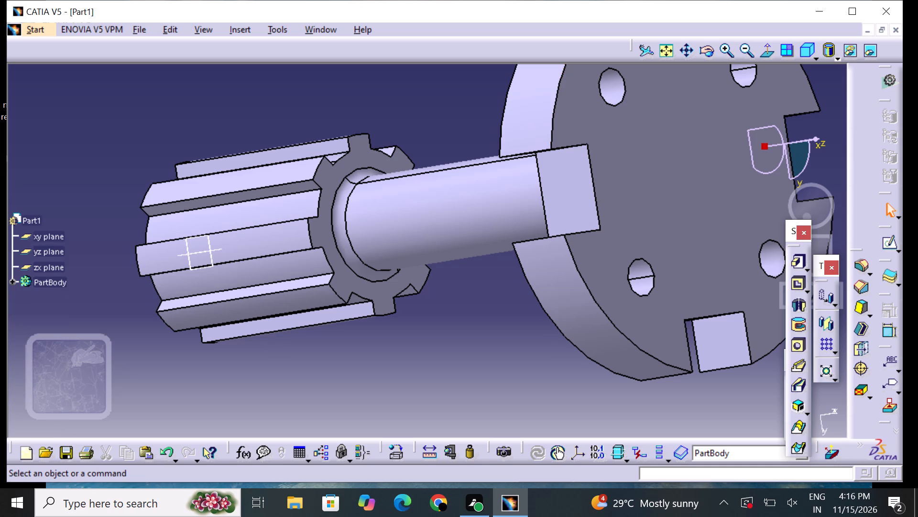
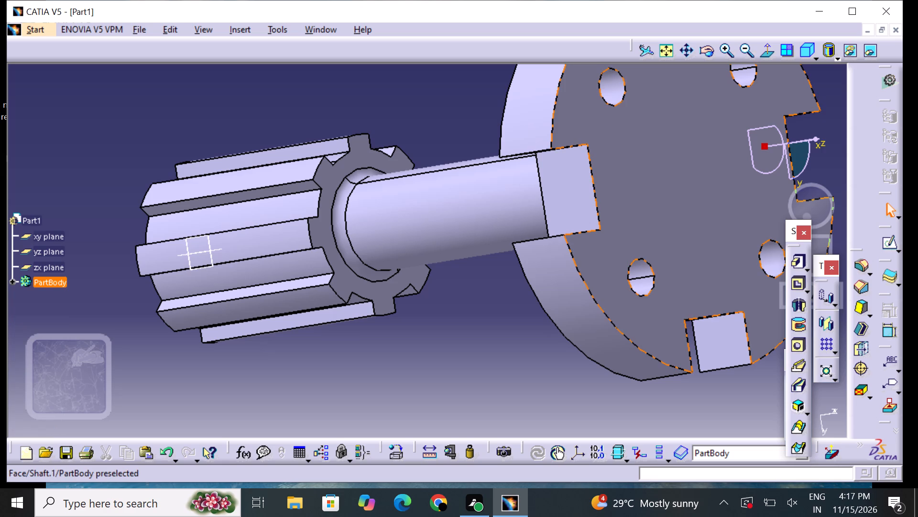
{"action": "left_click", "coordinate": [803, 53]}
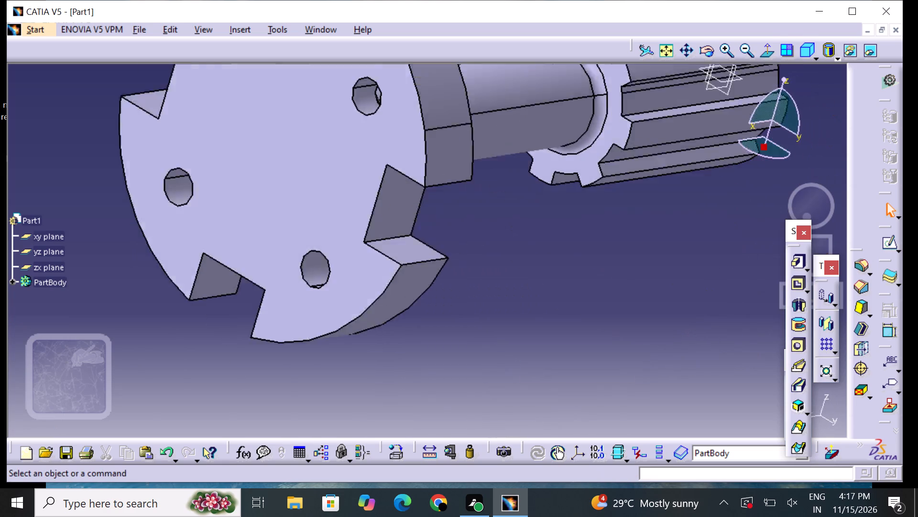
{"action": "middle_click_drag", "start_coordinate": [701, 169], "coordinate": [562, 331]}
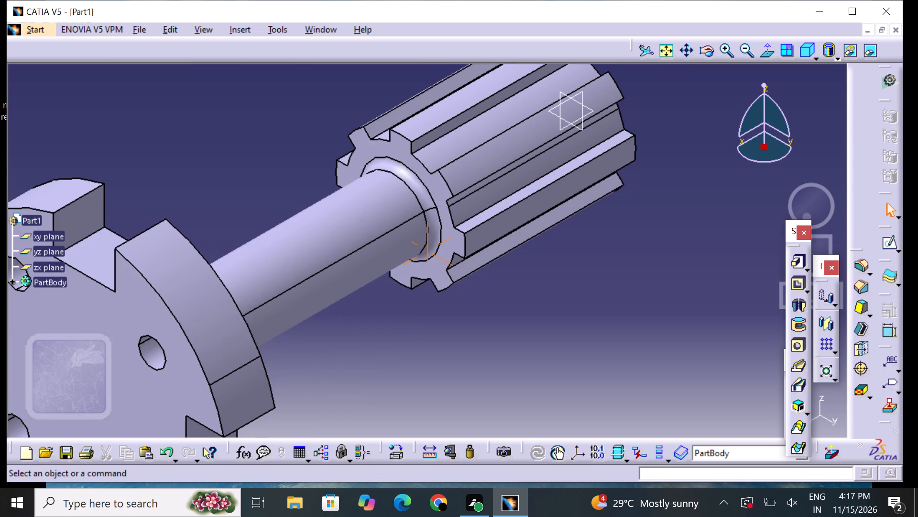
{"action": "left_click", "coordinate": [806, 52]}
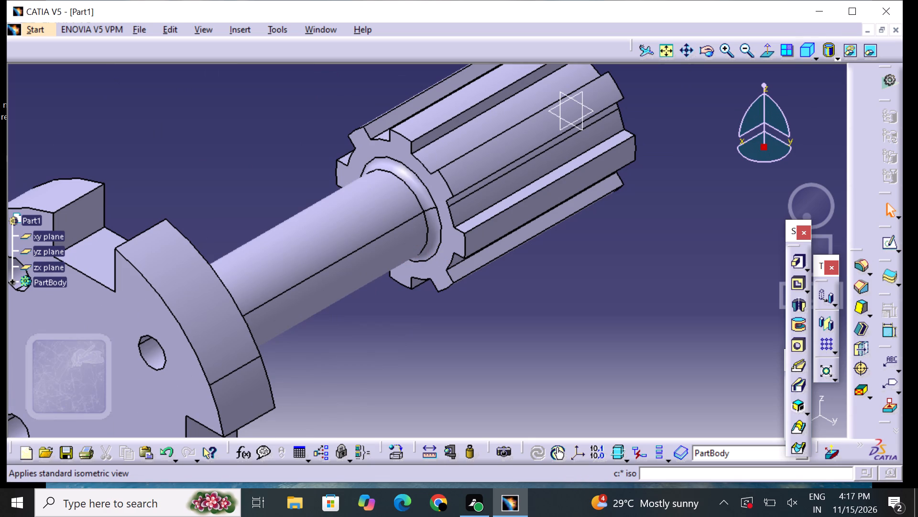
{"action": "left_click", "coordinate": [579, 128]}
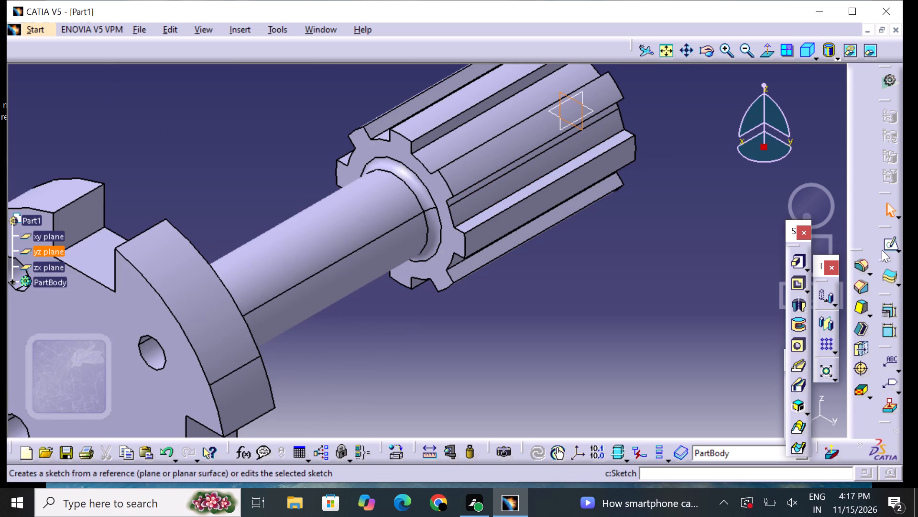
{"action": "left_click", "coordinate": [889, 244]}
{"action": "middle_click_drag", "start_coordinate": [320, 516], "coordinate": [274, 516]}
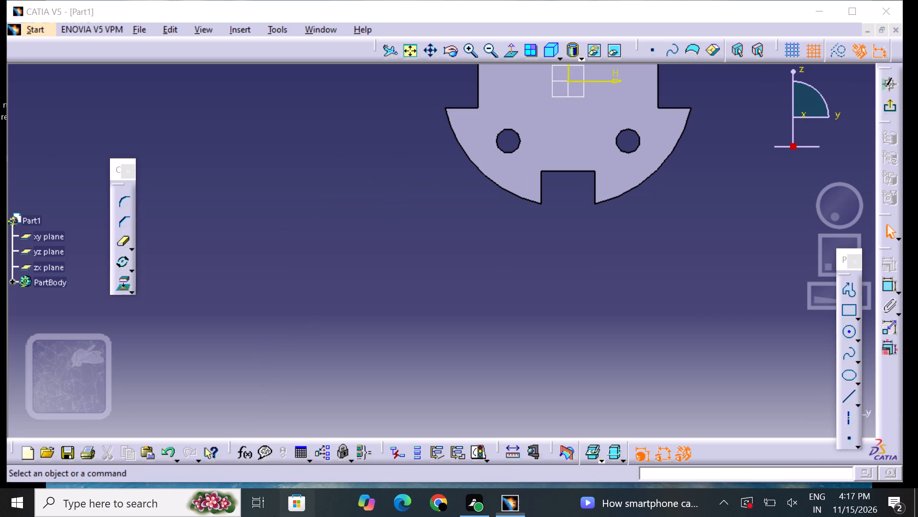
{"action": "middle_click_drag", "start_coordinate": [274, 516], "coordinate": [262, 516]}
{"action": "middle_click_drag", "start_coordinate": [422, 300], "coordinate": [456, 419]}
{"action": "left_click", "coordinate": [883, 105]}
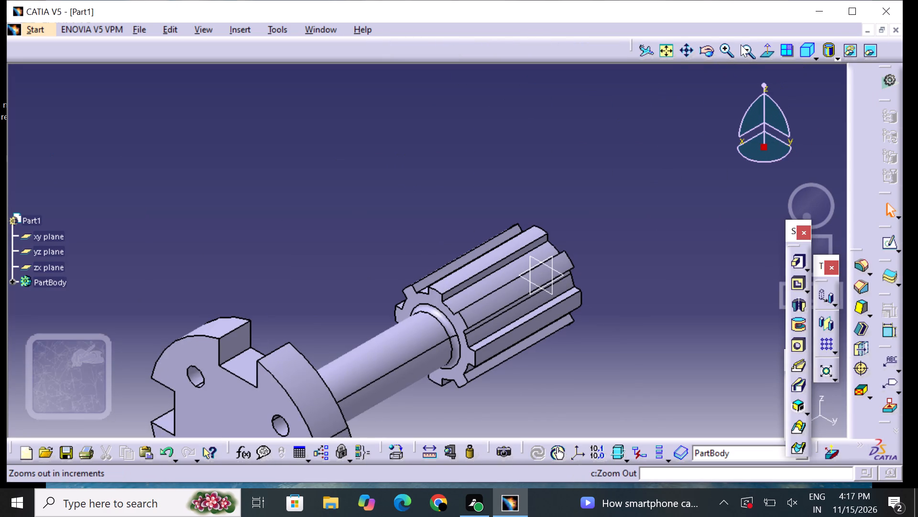
Open a new sketch on the zx plane of the splined shaft part.
{"action": "left_click", "coordinate": [741, 44]}
{"action": "middle_click_drag", "start_coordinate": [332, 285], "coordinate": [622, 234]}
{"action": "right_click_drag", "start_coordinate": [333, 286], "coordinate": [622, 234]}
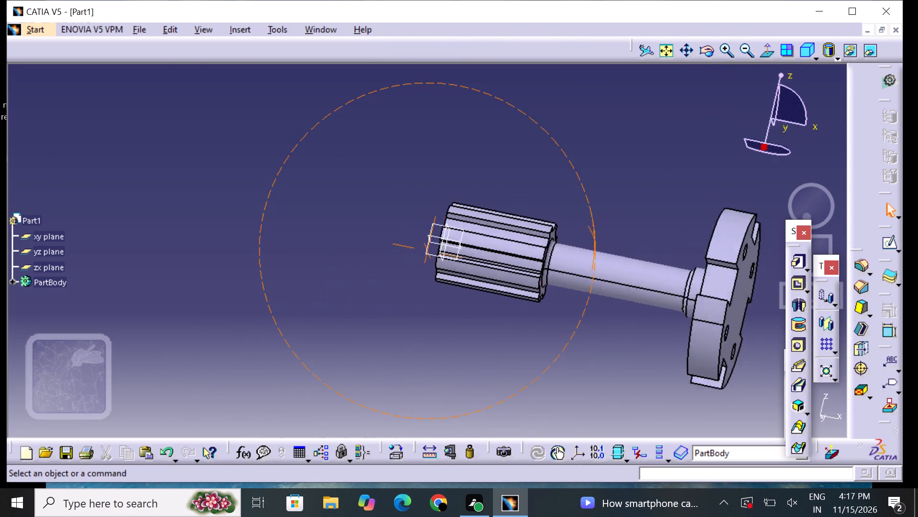
{"action": "middle_click_drag", "start_coordinate": [622, 234], "coordinate": [633, 226]}
{"action": "right_click_drag", "start_coordinate": [622, 234], "coordinate": [635, 212]}
{"action": "middle_click_drag", "start_coordinate": [608, 224], "coordinate": [570, 216]}
{"action": "right_click_drag", "start_coordinate": [608, 224], "coordinate": [569, 217]}
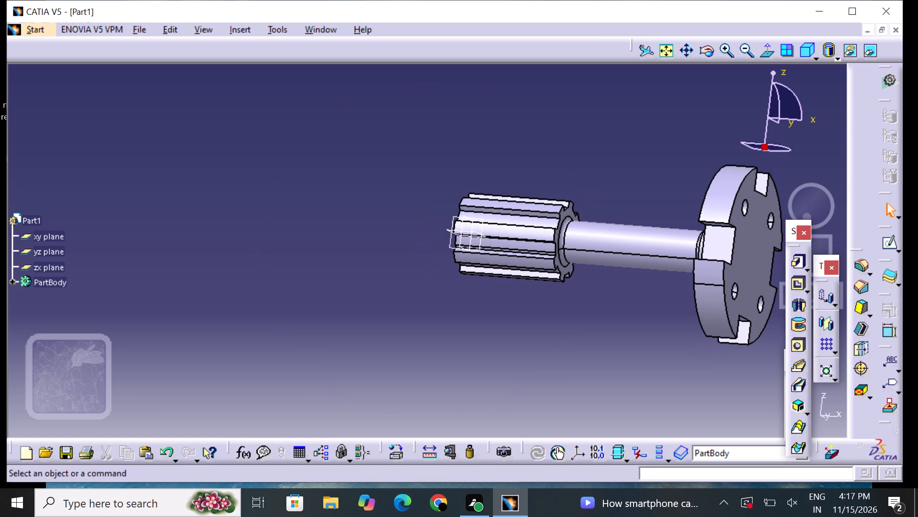
{"action": "middle_click_drag", "start_coordinate": [564, 178], "coordinate": [493, 188]}
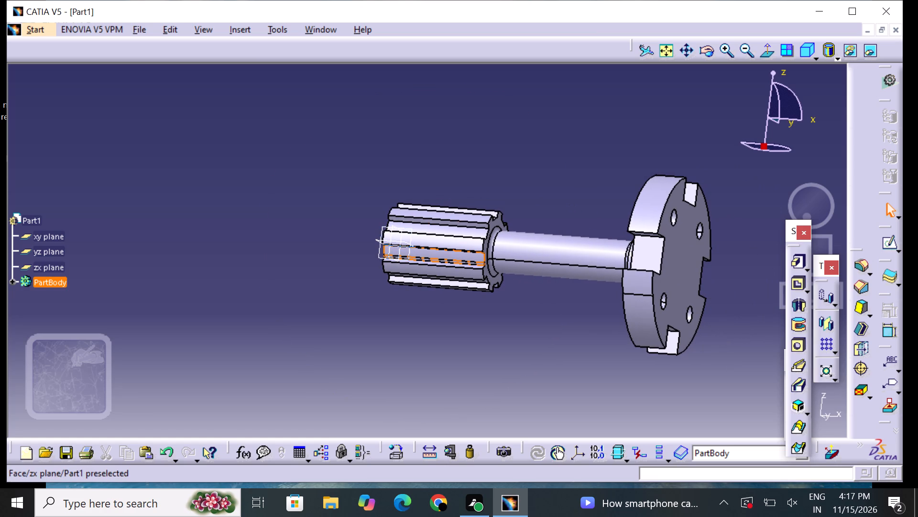
{"action": "left_click", "coordinate": [407, 256]}
{"action": "left_click", "coordinate": [432, 170]}
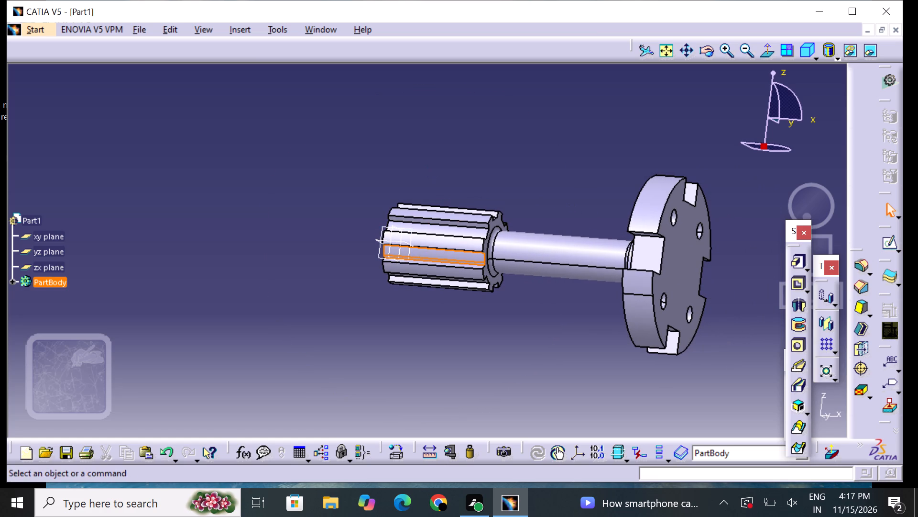
{"action": "left_click", "coordinate": [378, 256]}
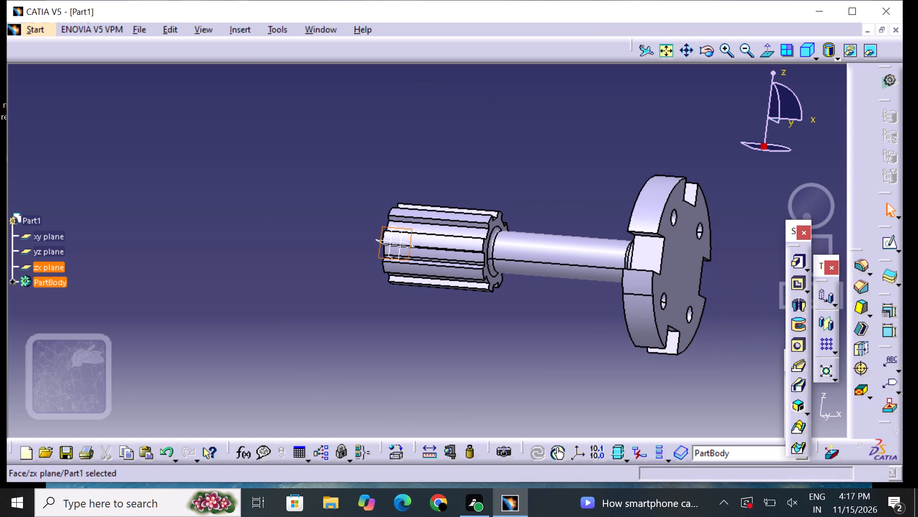
{"action": "left_click", "coordinate": [888, 243]}
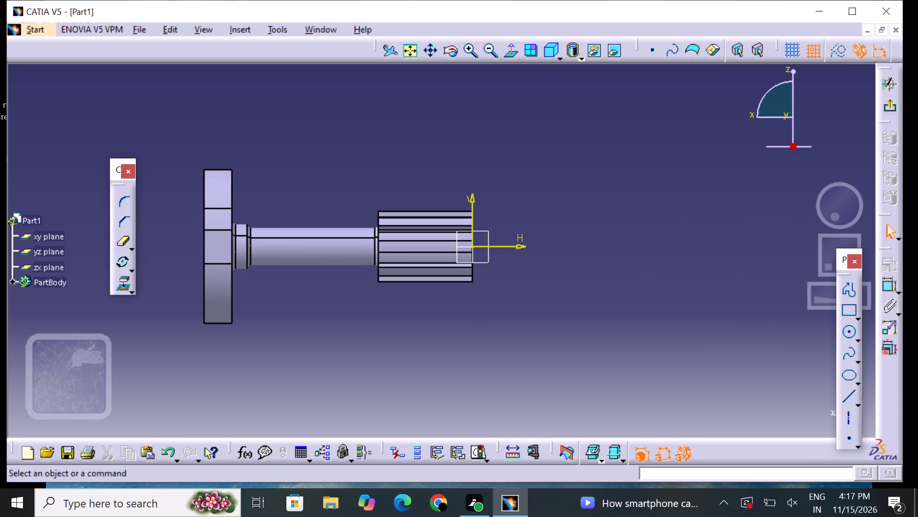
Sketch a closed rectangular profile about 10 mm wide and 30 mm high inside the flange, from H -140 to -130, with its base on the horizontal axis.
{"action": "left_click", "coordinate": [467, 55]}
{"action": "middle_click_drag", "start_coordinate": [378, 179], "coordinate": [494, 213]}
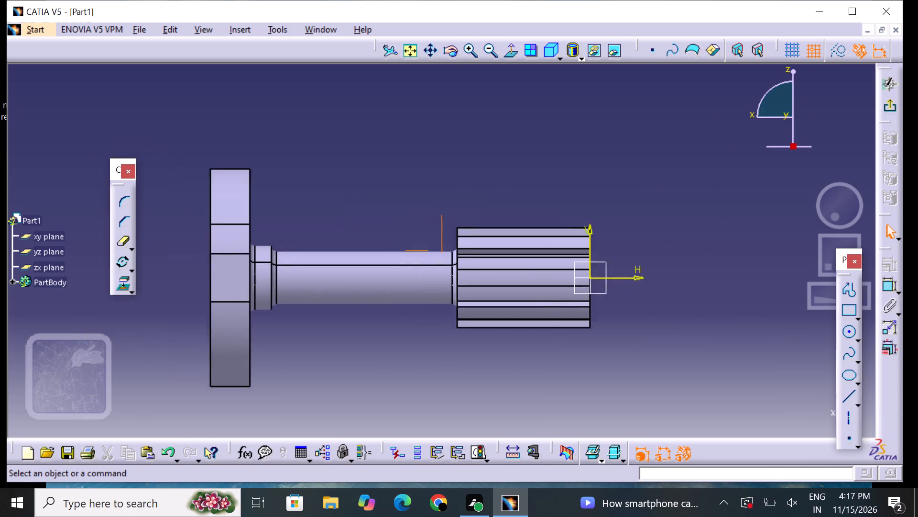
{"action": "middle_click_drag", "start_coordinate": [494, 213], "coordinate": [594, 214]}
{"action": "left_click", "coordinate": [469, 49]}
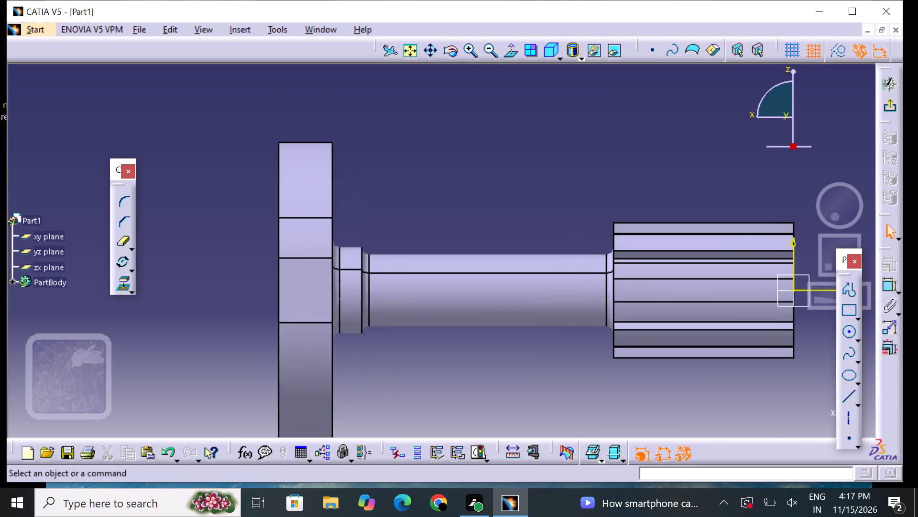
{"action": "middle_click_drag", "start_coordinate": [441, 156], "coordinate": [442, 133]}
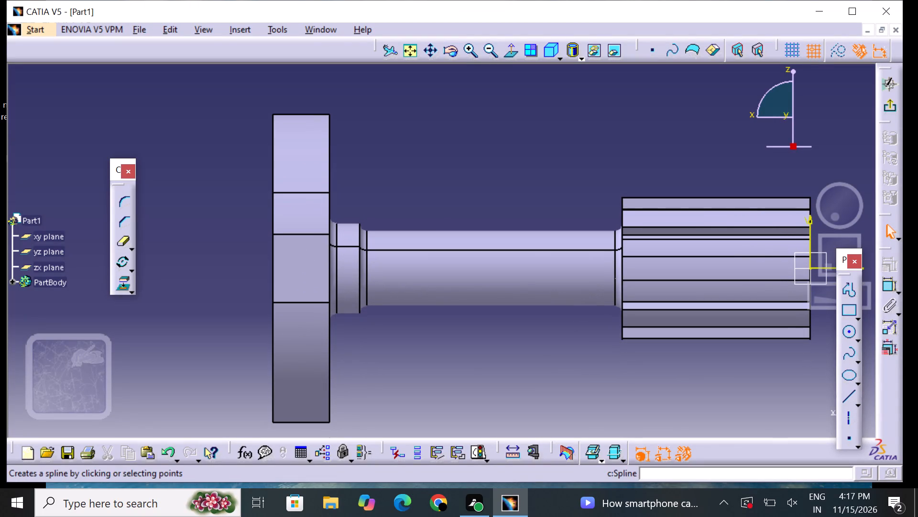
{"action": "left_click", "coordinate": [849, 291]}
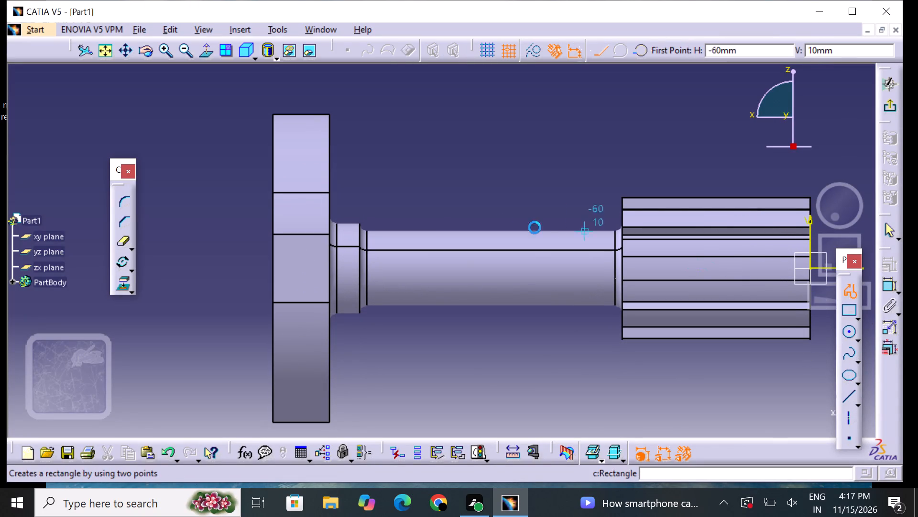
{"action": "left_click", "coordinate": [286, 167]}
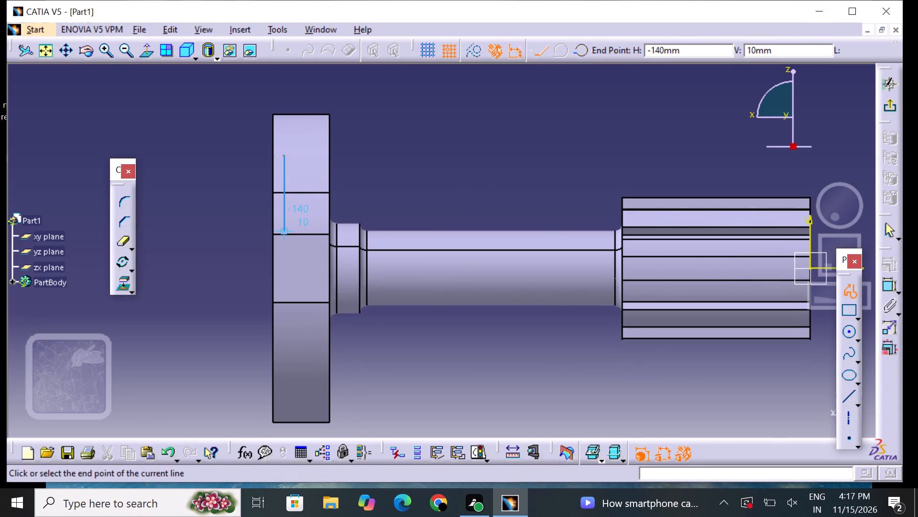
{"action": "left_click", "coordinate": [277, 269]}
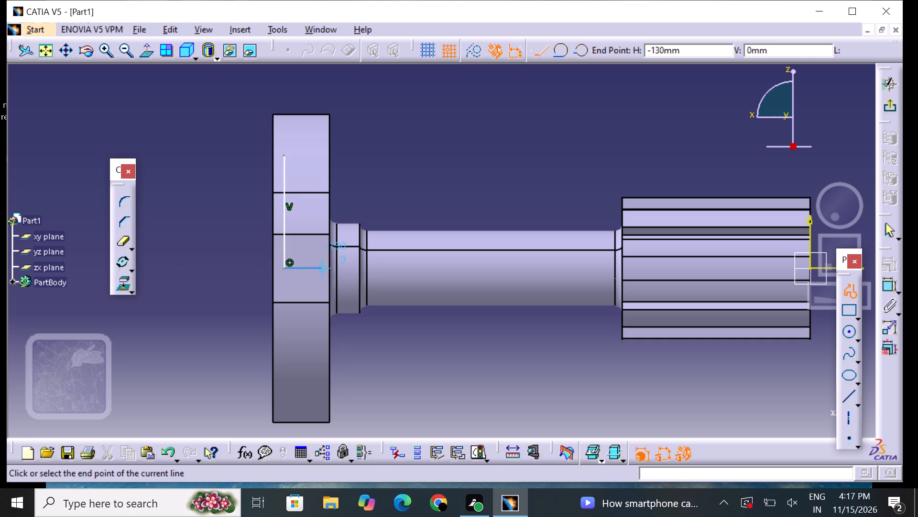
{"action": "left_click", "coordinate": [307, 268]}
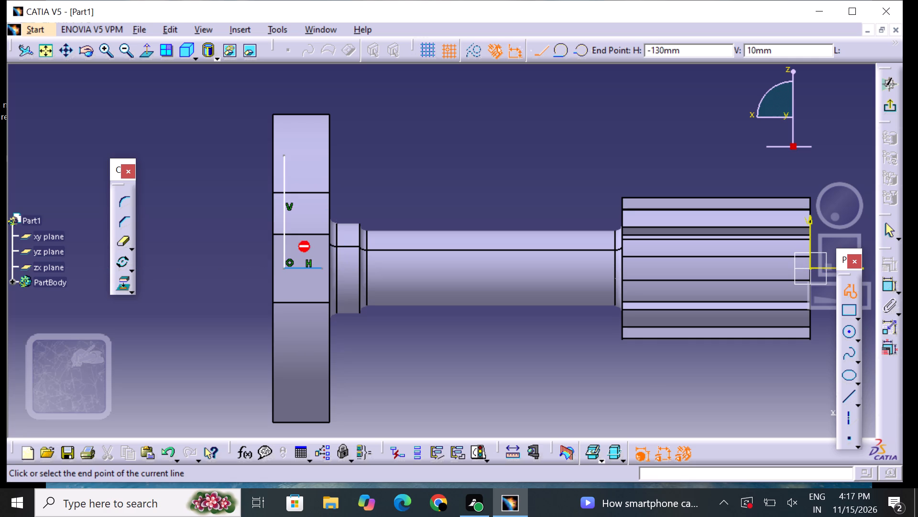
{"action": "left_click", "coordinate": [304, 162]}
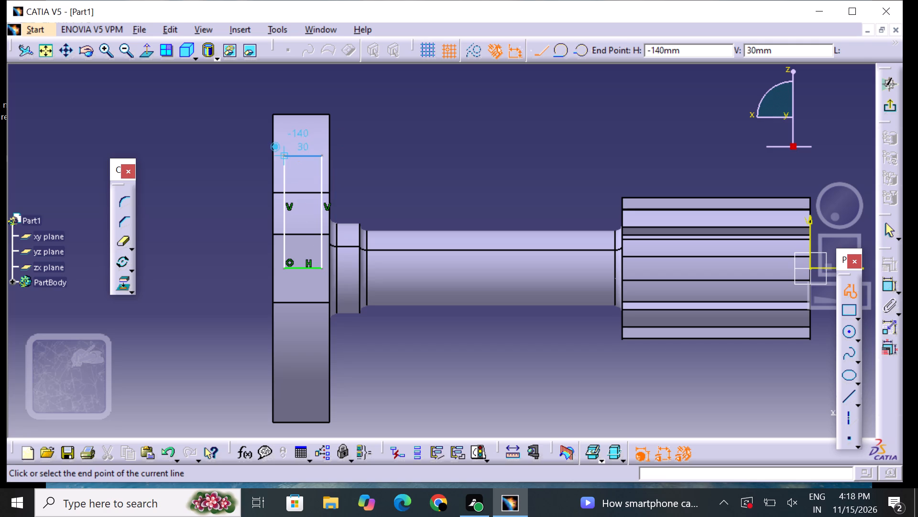
{"action": "left_click", "coordinate": [293, 161]}
{"action": "left_click", "coordinate": [406, 145]}
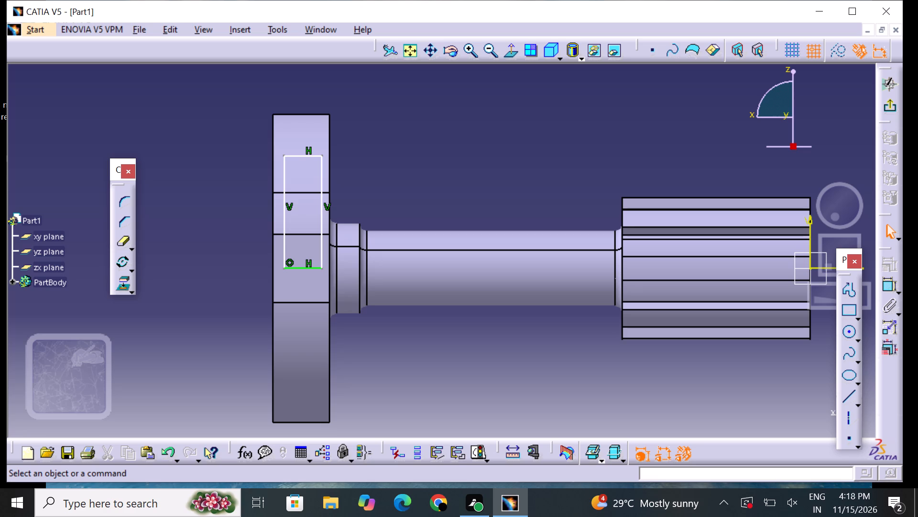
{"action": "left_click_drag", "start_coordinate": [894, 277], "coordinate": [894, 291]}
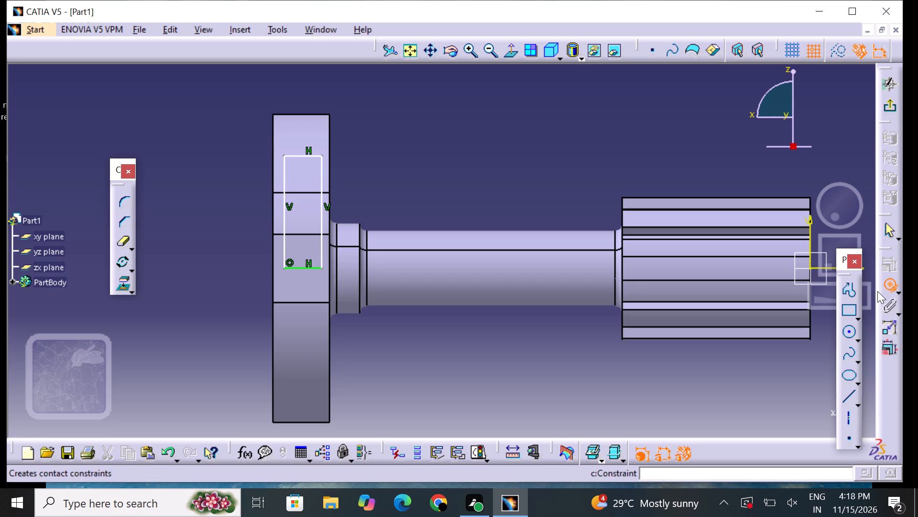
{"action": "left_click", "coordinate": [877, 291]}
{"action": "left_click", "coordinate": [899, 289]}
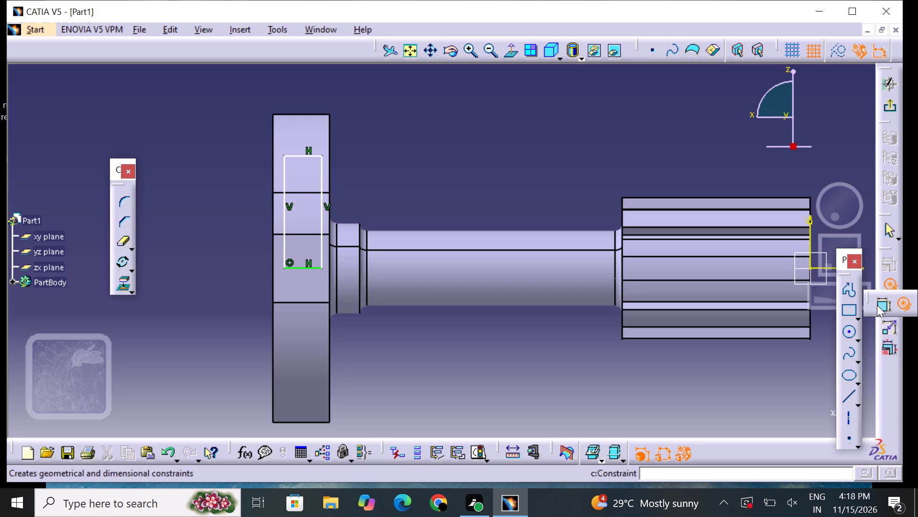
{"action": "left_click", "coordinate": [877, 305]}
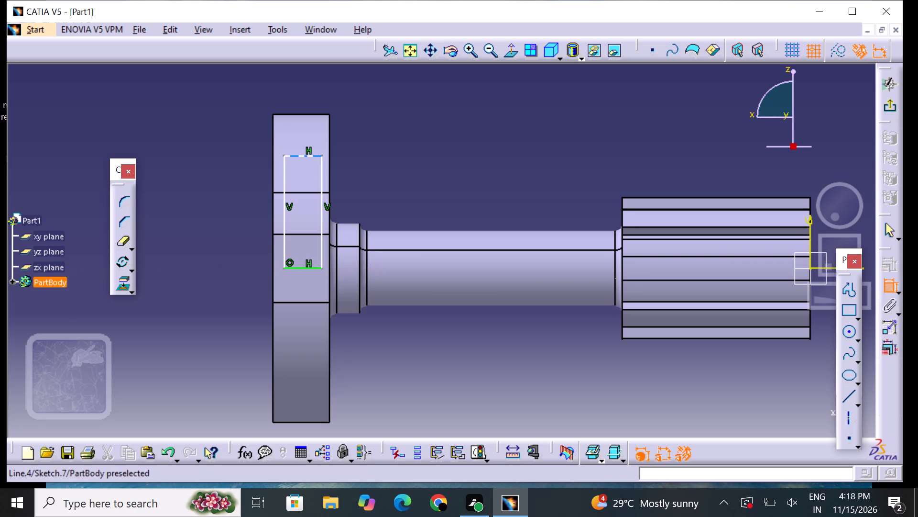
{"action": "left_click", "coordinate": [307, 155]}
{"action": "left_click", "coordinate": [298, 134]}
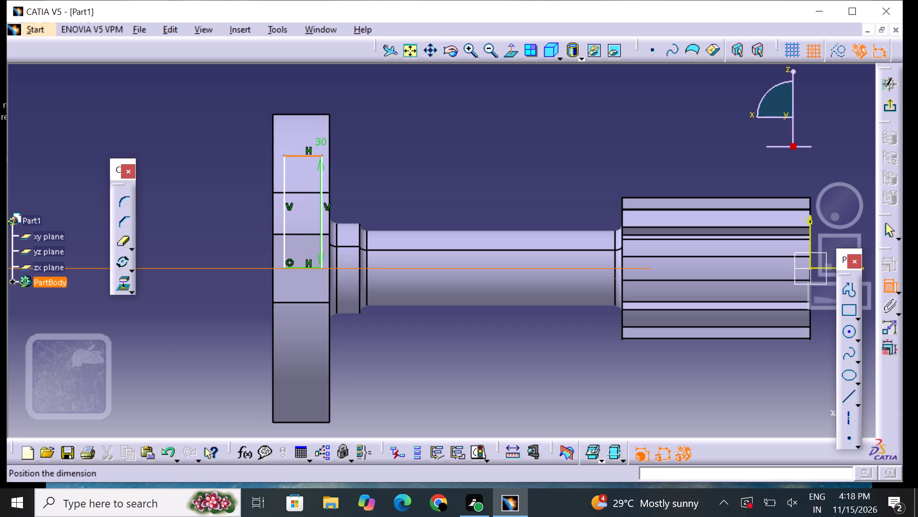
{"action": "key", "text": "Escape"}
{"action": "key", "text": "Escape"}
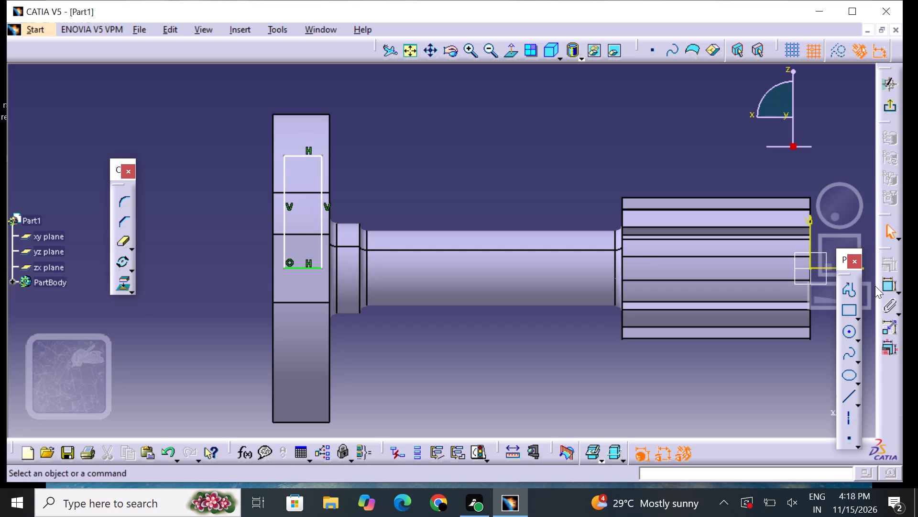
Dimension the top edge of the rectangular profile and set its length to 3.3 mm.
{"action": "left_click", "coordinate": [889, 285]}
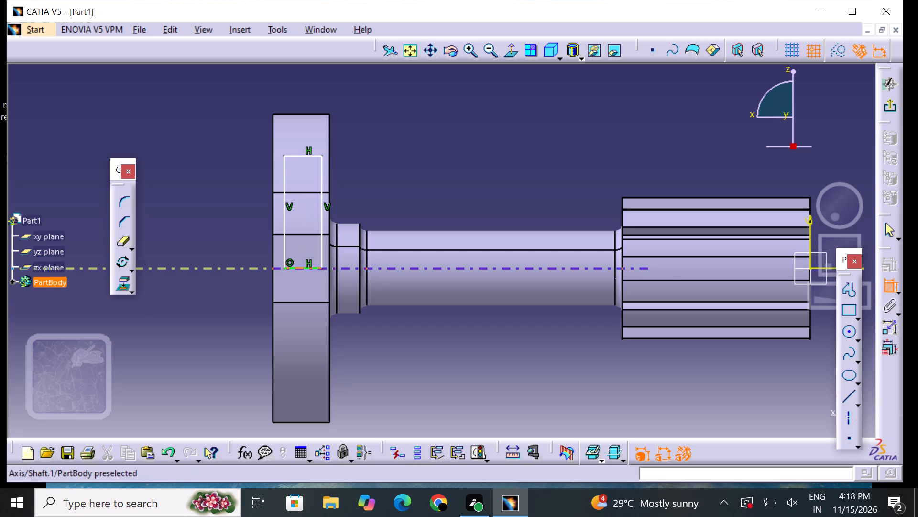
{"action": "left_click", "coordinate": [304, 155]}
{"action": "left_click", "coordinate": [306, 101]}
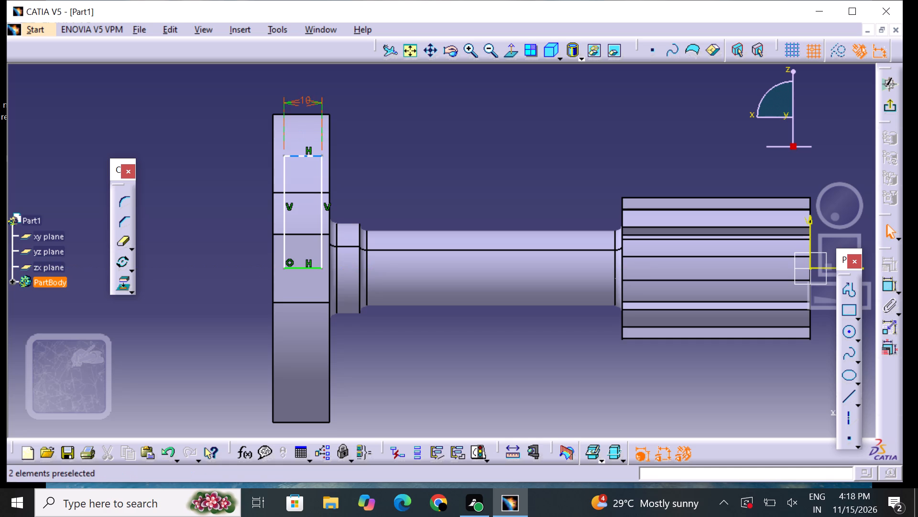
{"action": "double_click", "coordinate": [310, 99]}
{"action": "key", "text": "BackSpace"}
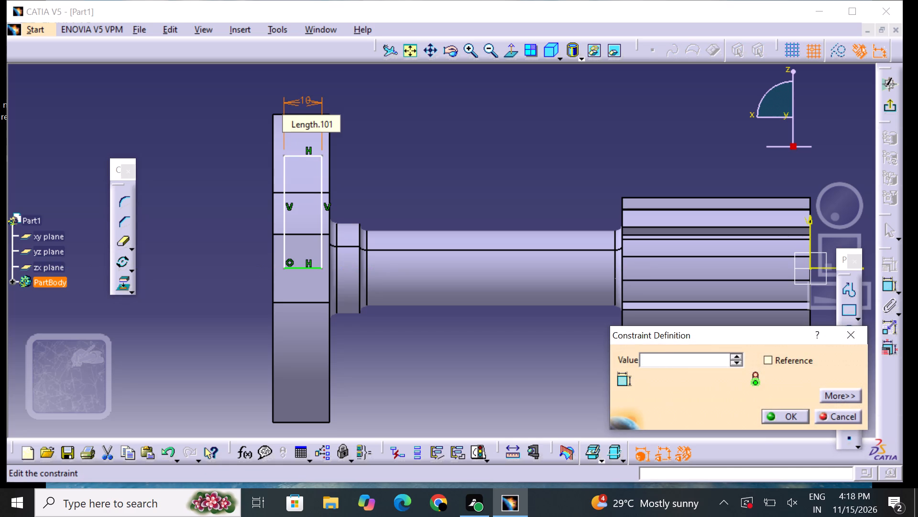
{"action": "type", "text": "3.3"}
{"action": "key", "text": "Return"}
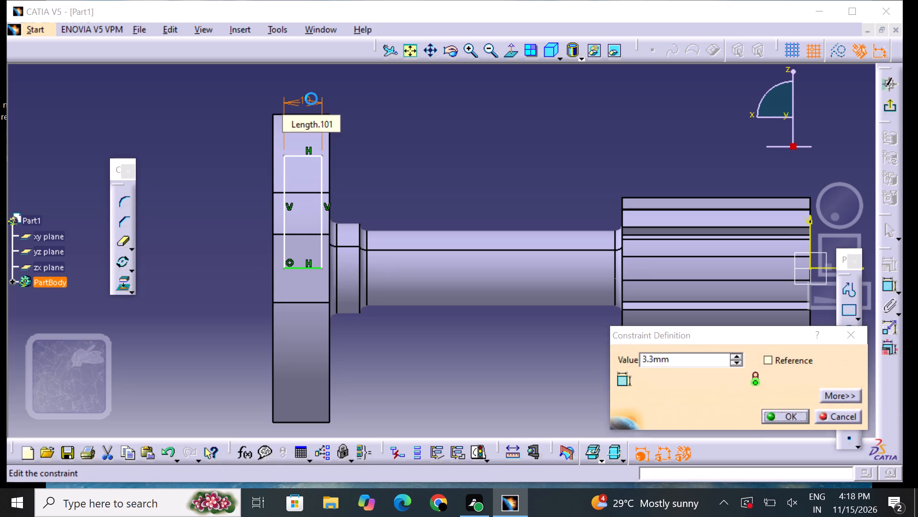
{"action": "left_click", "coordinate": [490, 183]}
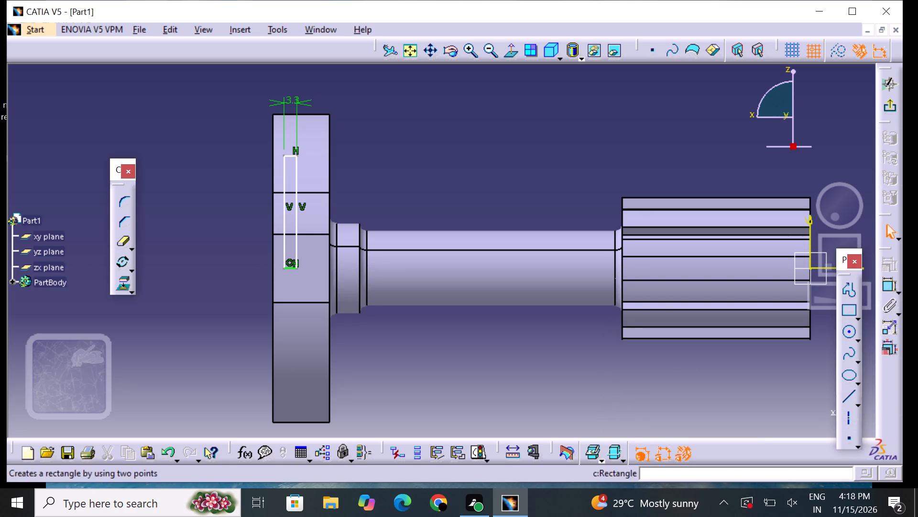
Add a length dimension to the profile's bottom edge on the axis and set it to 5 mm.
{"action": "left_click", "coordinate": [885, 285]}
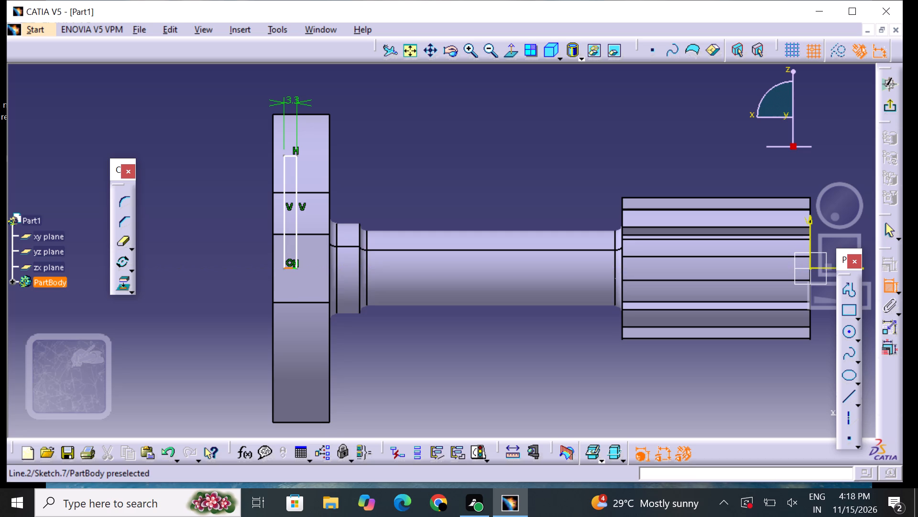
{"action": "left_click", "coordinate": [290, 268]}
{"action": "left_click", "coordinate": [370, 349]}
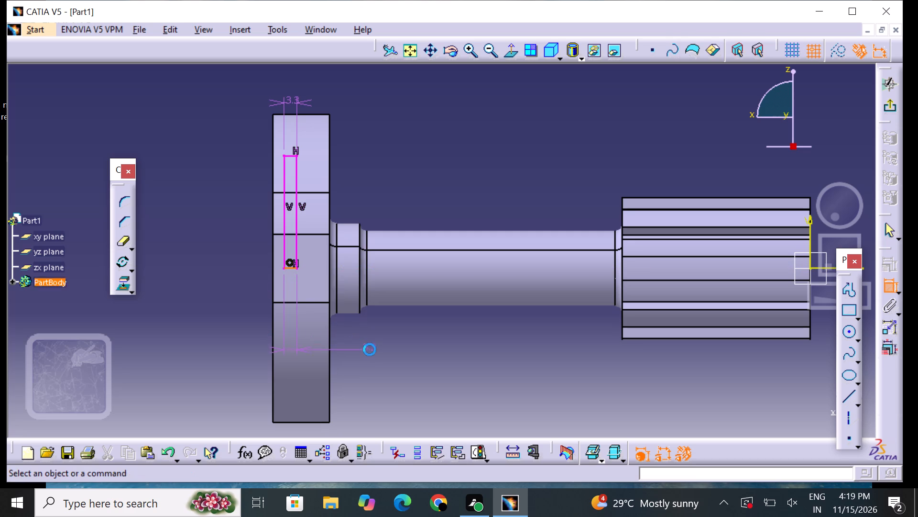
{"action": "double_click", "coordinate": [371, 348]}
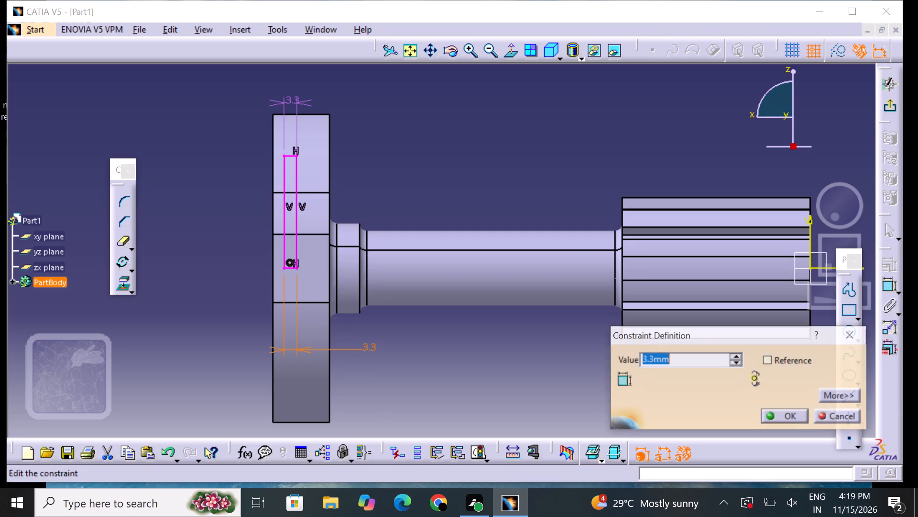
{"action": "key", "text": "BackSpace"}
{"action": "key", "text": "5"}
{"action": "key", "text": "Return"}
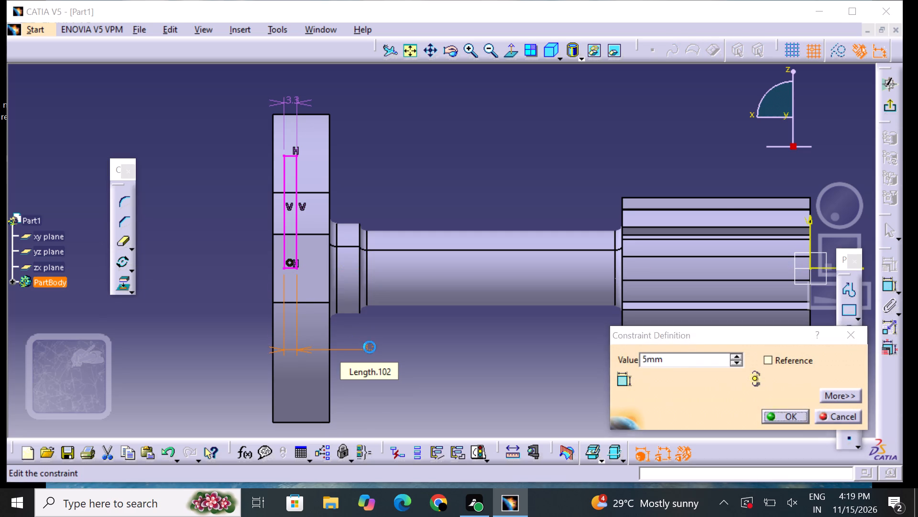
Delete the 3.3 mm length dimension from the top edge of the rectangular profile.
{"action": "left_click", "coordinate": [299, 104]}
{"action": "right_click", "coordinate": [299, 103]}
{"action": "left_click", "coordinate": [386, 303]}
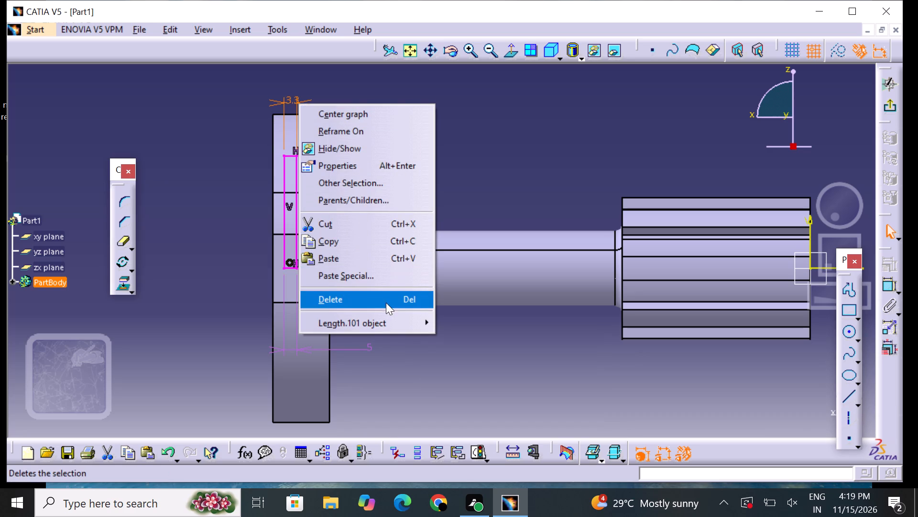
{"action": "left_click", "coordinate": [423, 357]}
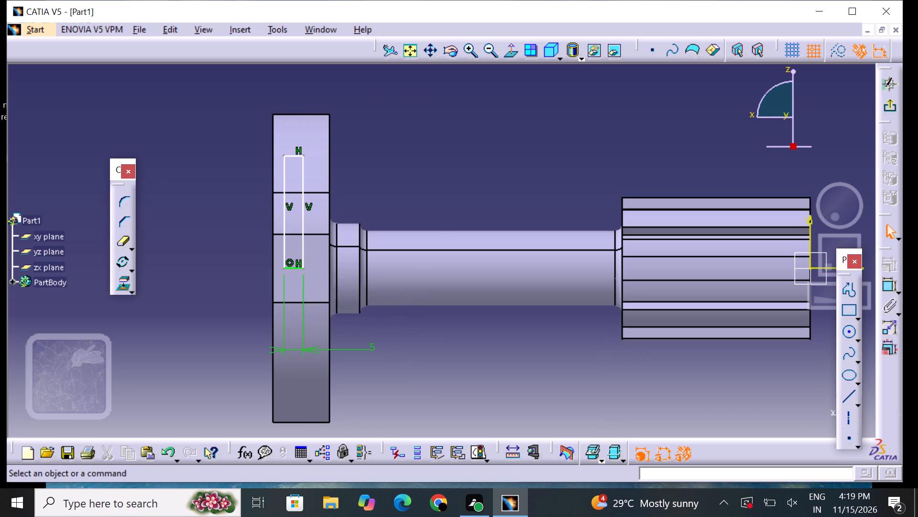
Delete the whole rectangular profile in the flange together with its constraints and 5 mm dimension.
{"action": "left_click", "coordinate": [306, 205]}
{"action": "left_click_drag", "start_coordinate": [273, 140], "coordinate": [286, 139]}
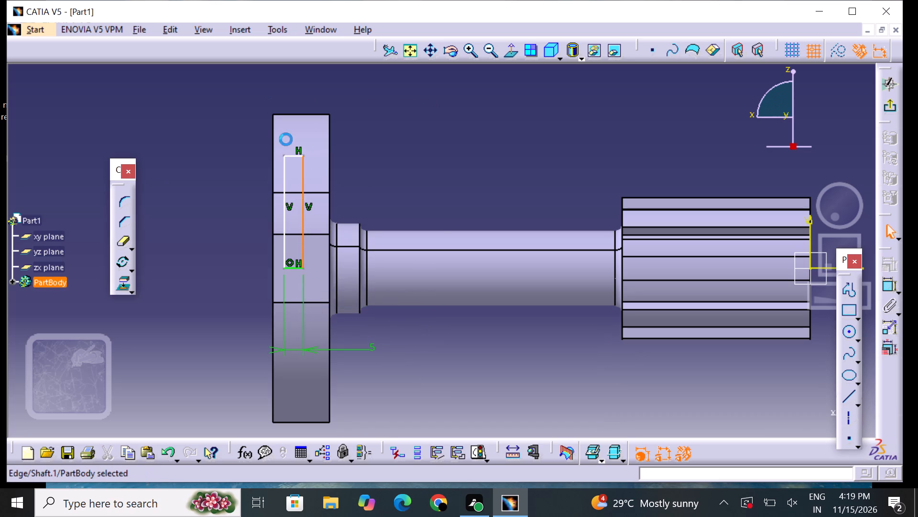
{"action": "left_click_drag", "start_coordinate": [286, 139], "coordinate": [333, 244]}
{"action": "left_click", "coordinate": [300, 155]}
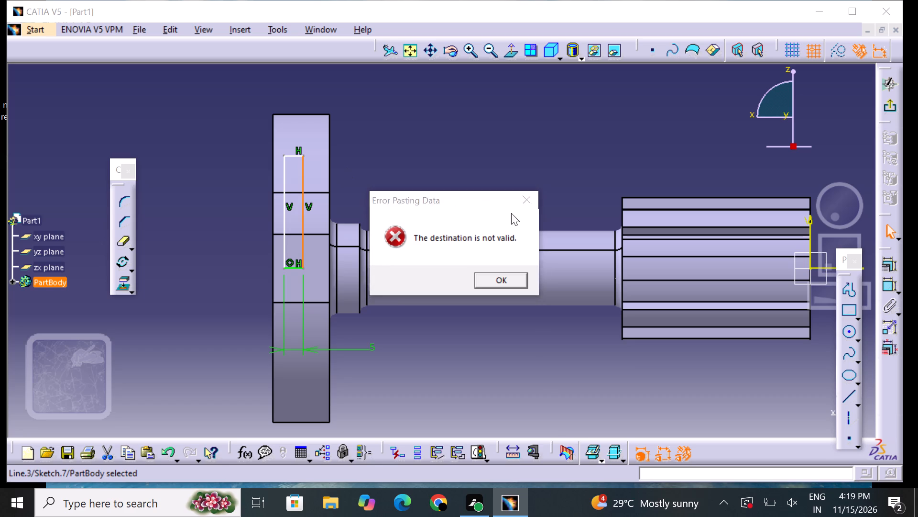
{"action": "left_click", "coordinate": [521, 204]}
{"action": "right_click", "coordinate": [483, 360]}
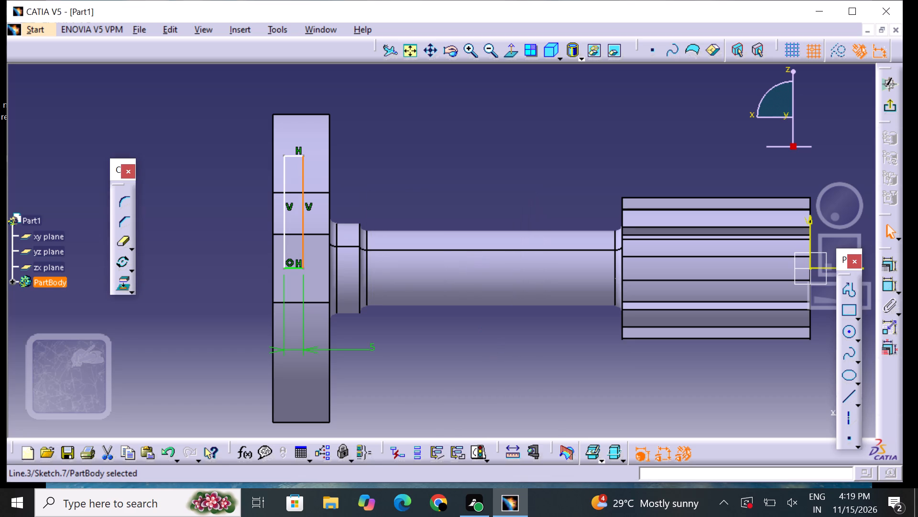
{"action": "key", "text": "BackSpace"}
{"action": "key", "text": "Delete"}
{"action": "key", "text": "Delete"}
{"action": "key", "text": "Delete"}
{"action": "left_click", "coordinate": [300, 156]}
{"action": "right_click_drag", "start_coordinate": [301, 156], "coordinate": [301, 160]}
{"action": "left_click", "coordinate": [479, 383]}
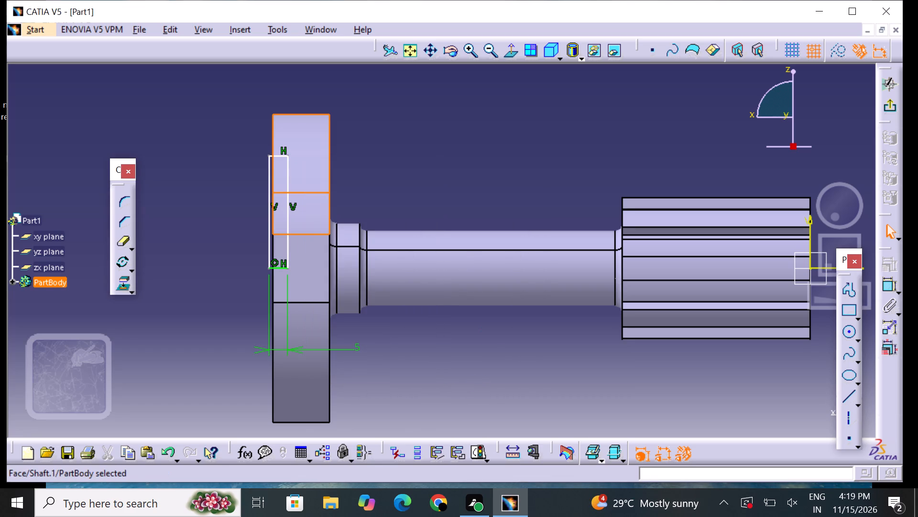
{"action": "left_click_drag", "start_coordinate": [239, 125], "coordinate": [357, 330]}
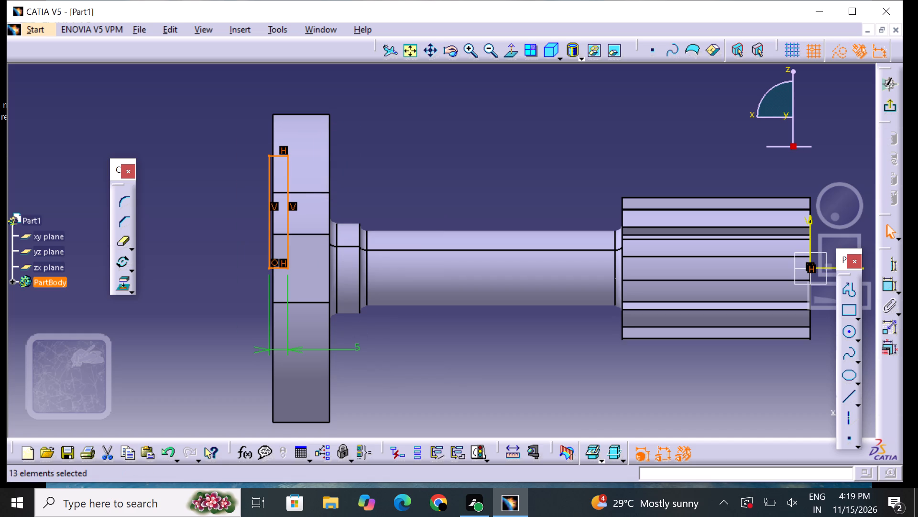
{"action": "key", "text": "Delete"}
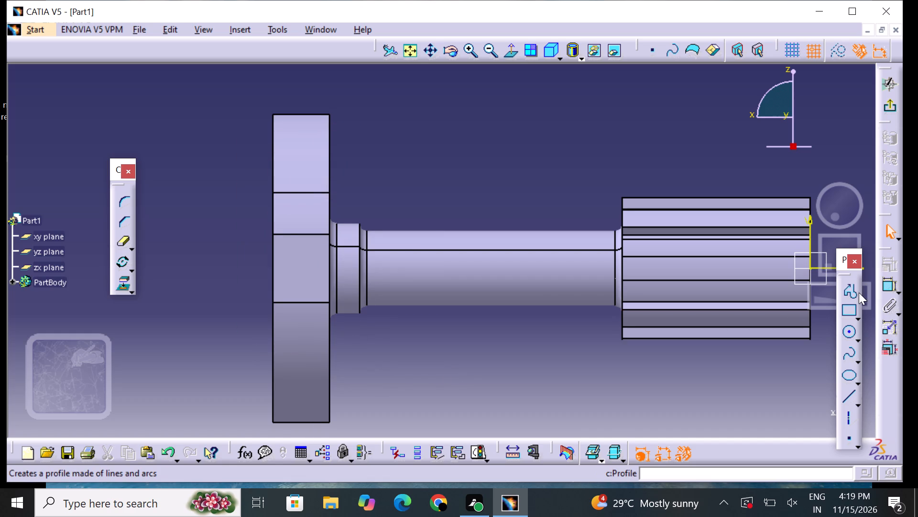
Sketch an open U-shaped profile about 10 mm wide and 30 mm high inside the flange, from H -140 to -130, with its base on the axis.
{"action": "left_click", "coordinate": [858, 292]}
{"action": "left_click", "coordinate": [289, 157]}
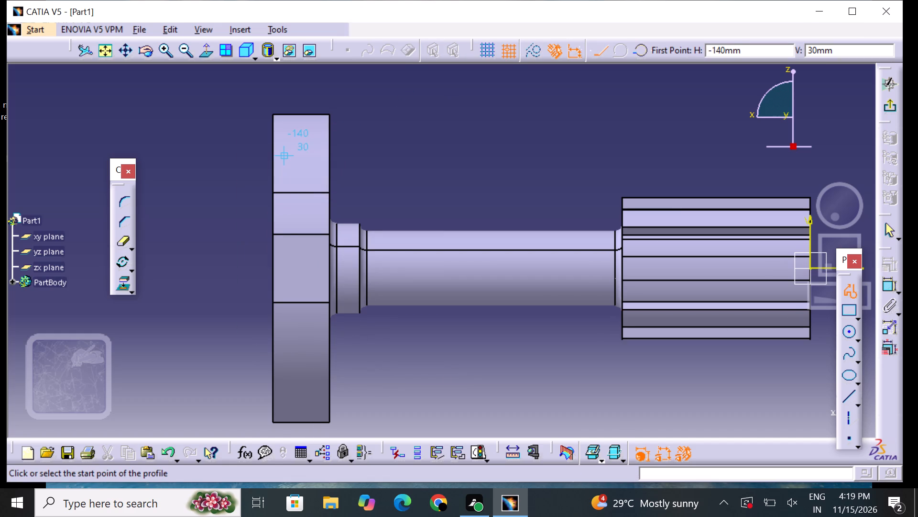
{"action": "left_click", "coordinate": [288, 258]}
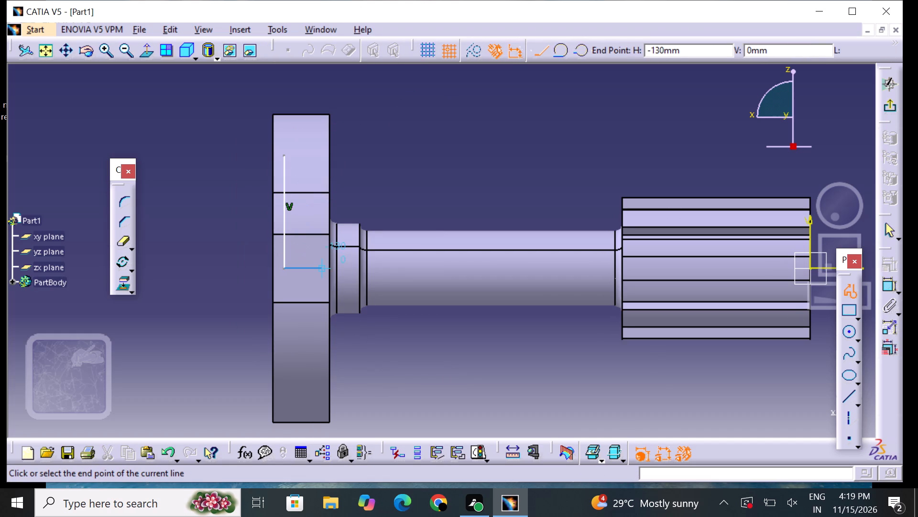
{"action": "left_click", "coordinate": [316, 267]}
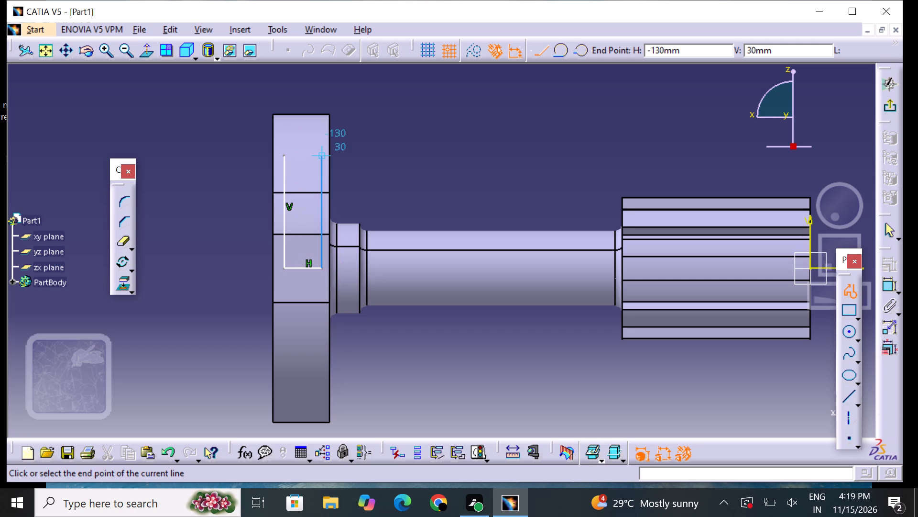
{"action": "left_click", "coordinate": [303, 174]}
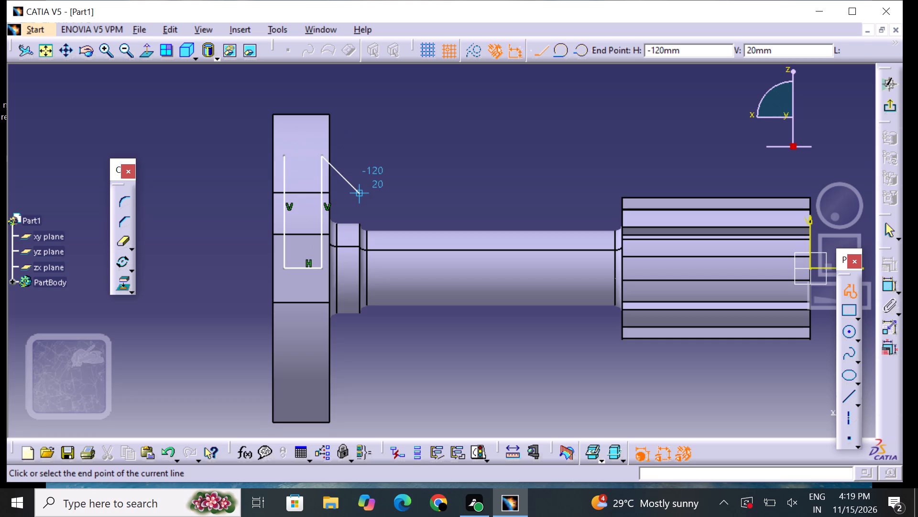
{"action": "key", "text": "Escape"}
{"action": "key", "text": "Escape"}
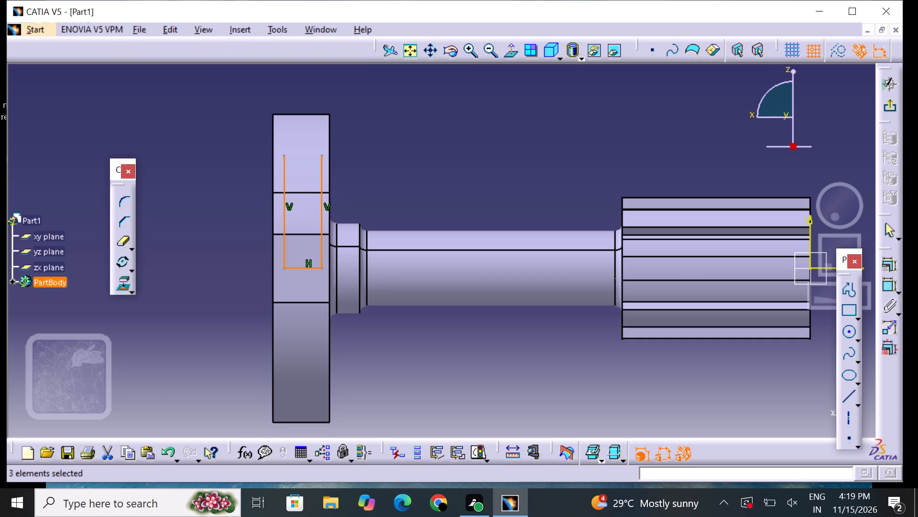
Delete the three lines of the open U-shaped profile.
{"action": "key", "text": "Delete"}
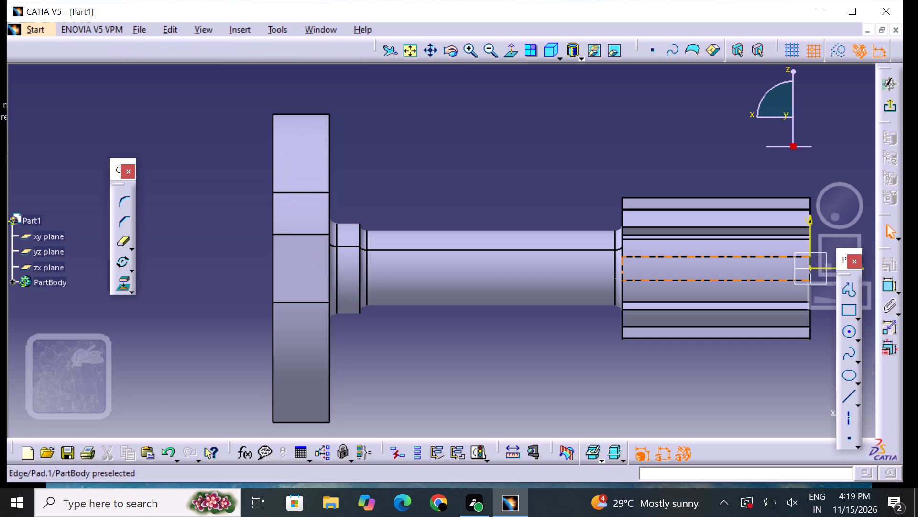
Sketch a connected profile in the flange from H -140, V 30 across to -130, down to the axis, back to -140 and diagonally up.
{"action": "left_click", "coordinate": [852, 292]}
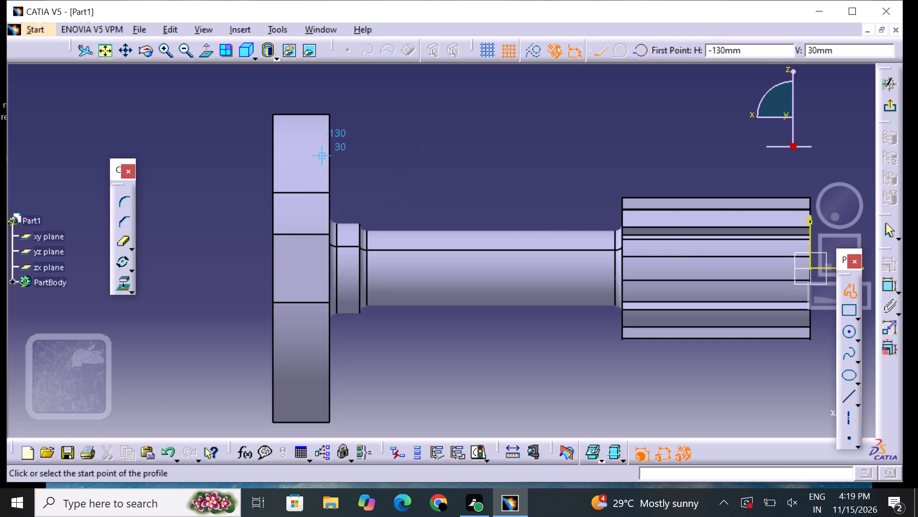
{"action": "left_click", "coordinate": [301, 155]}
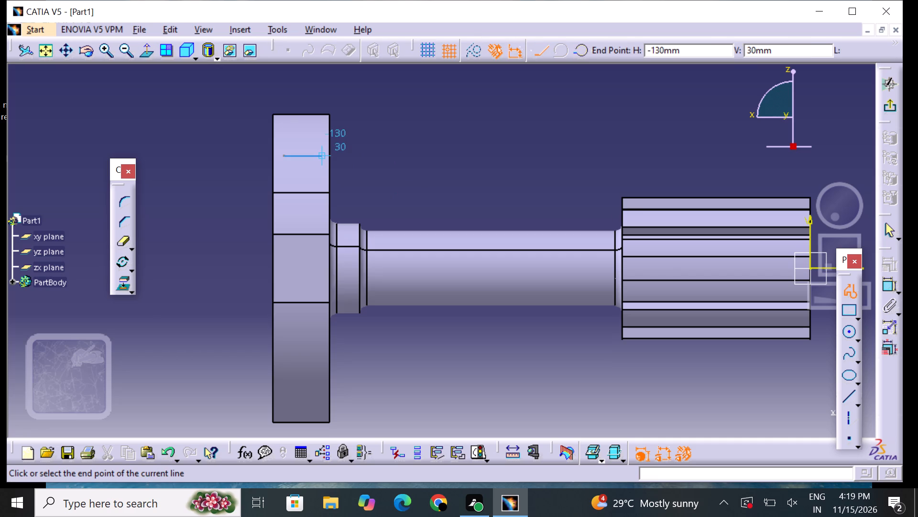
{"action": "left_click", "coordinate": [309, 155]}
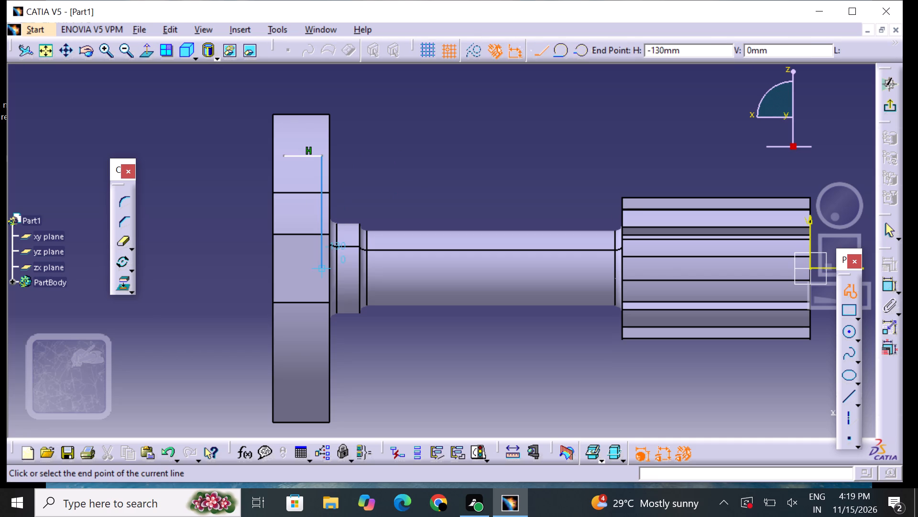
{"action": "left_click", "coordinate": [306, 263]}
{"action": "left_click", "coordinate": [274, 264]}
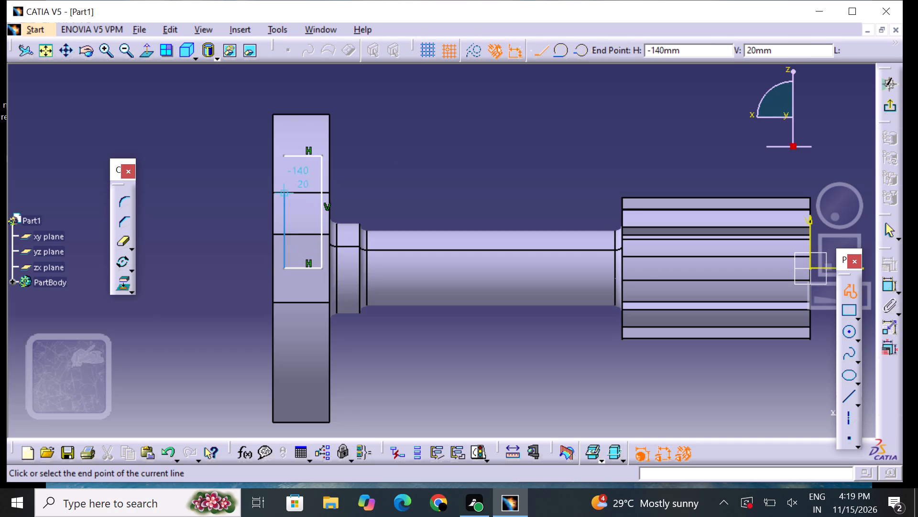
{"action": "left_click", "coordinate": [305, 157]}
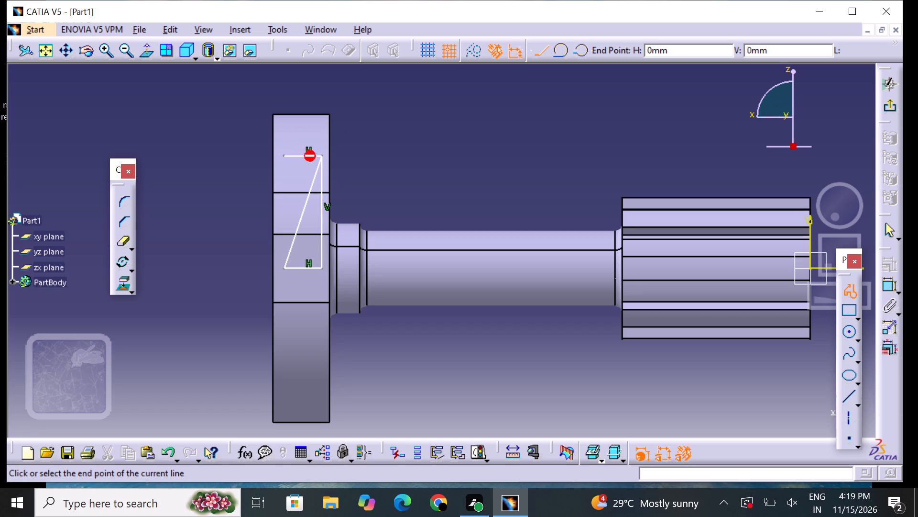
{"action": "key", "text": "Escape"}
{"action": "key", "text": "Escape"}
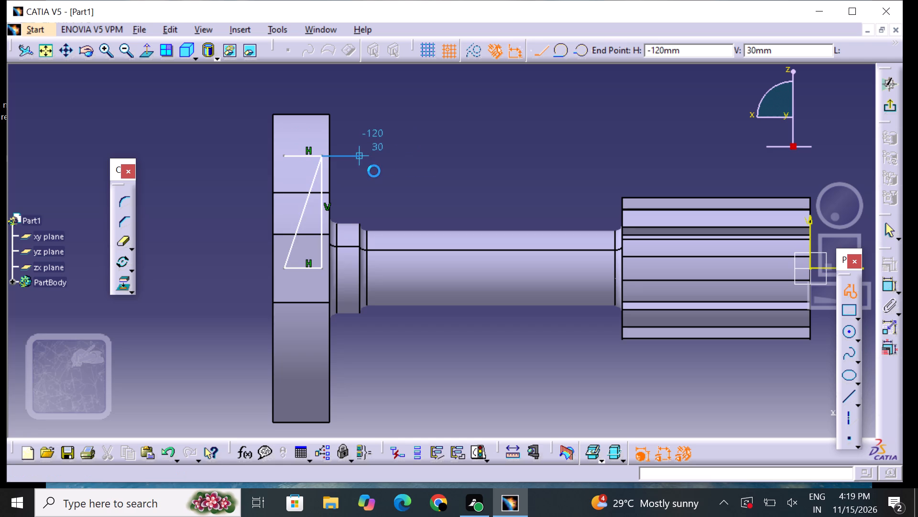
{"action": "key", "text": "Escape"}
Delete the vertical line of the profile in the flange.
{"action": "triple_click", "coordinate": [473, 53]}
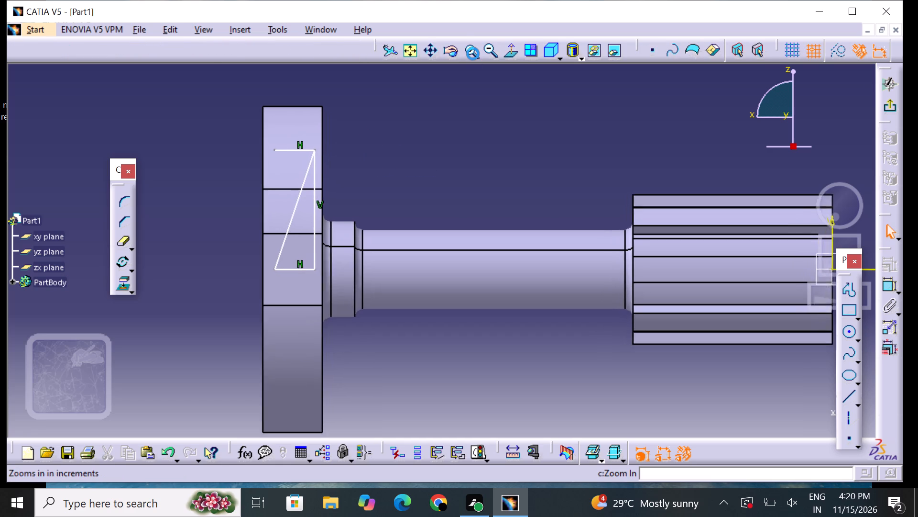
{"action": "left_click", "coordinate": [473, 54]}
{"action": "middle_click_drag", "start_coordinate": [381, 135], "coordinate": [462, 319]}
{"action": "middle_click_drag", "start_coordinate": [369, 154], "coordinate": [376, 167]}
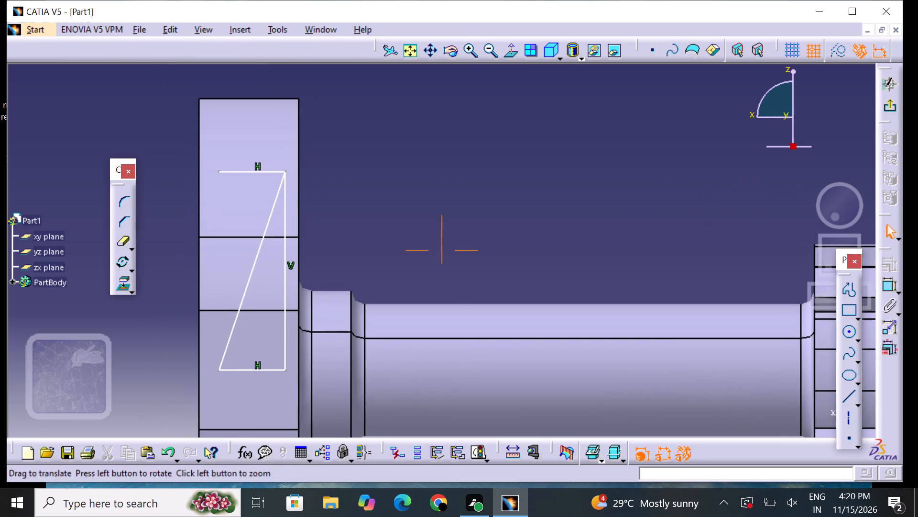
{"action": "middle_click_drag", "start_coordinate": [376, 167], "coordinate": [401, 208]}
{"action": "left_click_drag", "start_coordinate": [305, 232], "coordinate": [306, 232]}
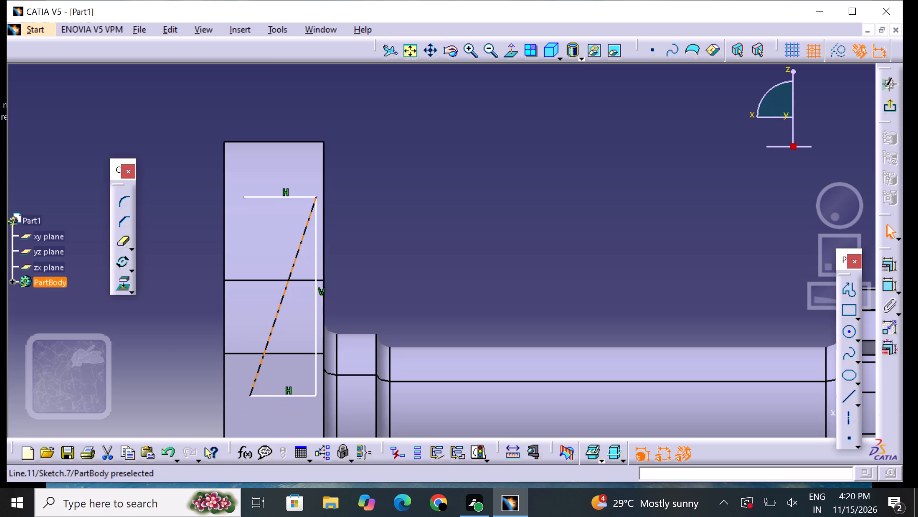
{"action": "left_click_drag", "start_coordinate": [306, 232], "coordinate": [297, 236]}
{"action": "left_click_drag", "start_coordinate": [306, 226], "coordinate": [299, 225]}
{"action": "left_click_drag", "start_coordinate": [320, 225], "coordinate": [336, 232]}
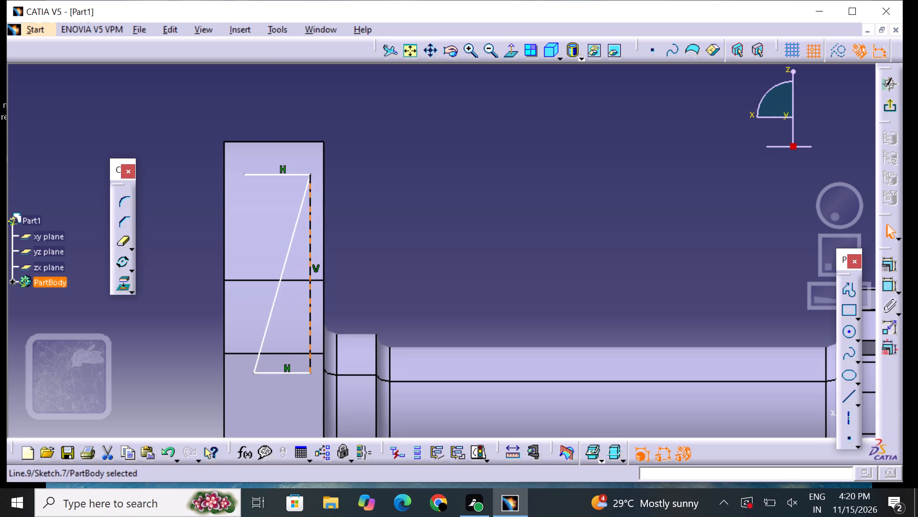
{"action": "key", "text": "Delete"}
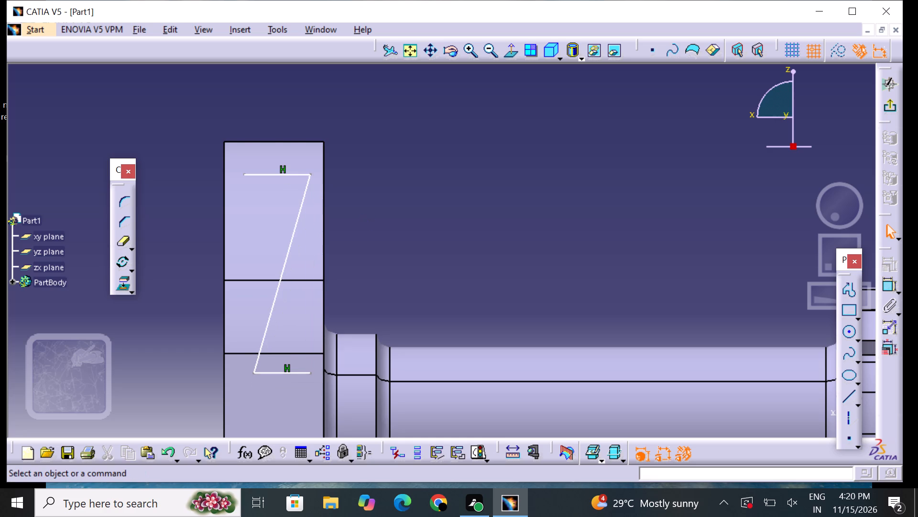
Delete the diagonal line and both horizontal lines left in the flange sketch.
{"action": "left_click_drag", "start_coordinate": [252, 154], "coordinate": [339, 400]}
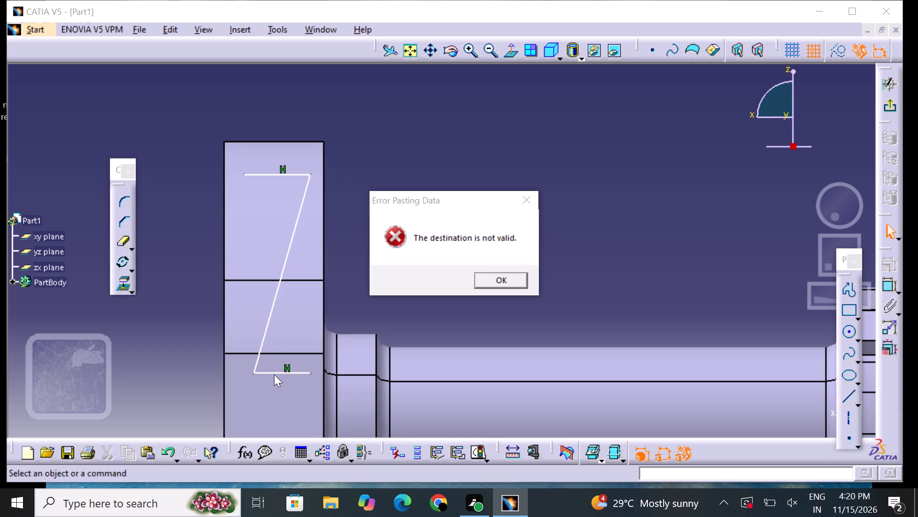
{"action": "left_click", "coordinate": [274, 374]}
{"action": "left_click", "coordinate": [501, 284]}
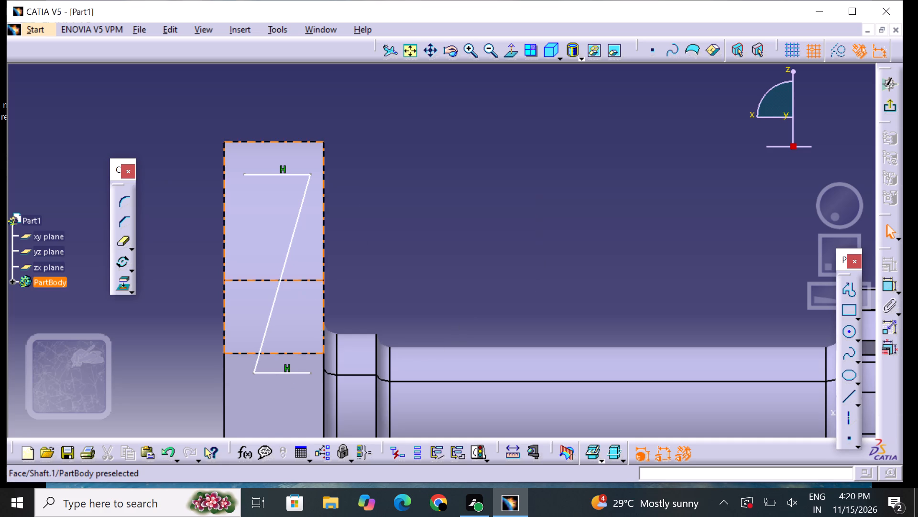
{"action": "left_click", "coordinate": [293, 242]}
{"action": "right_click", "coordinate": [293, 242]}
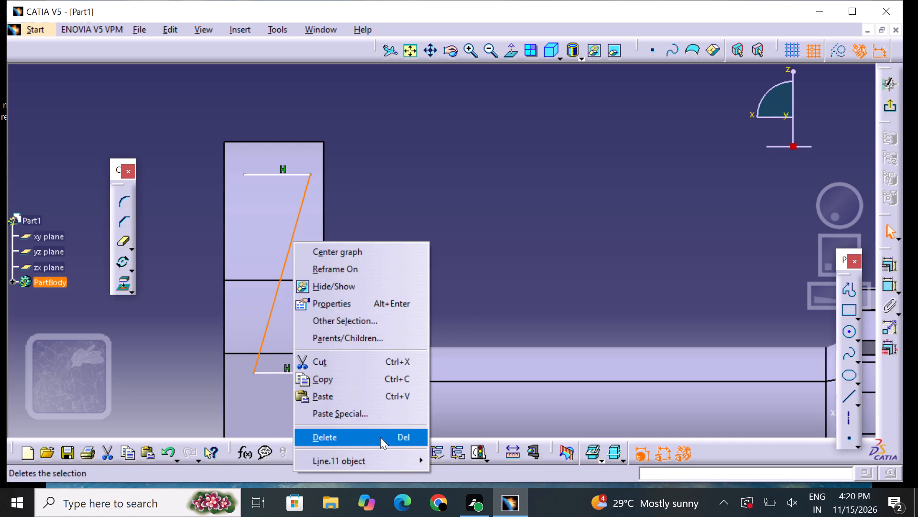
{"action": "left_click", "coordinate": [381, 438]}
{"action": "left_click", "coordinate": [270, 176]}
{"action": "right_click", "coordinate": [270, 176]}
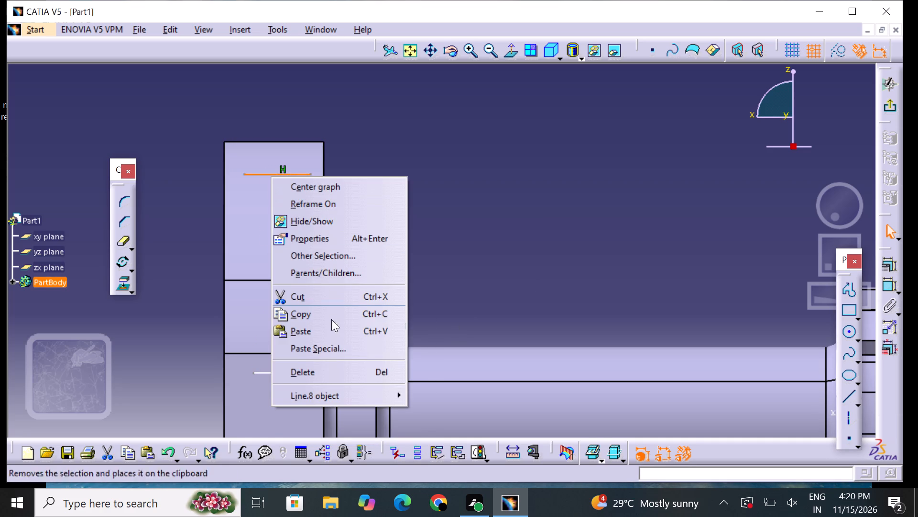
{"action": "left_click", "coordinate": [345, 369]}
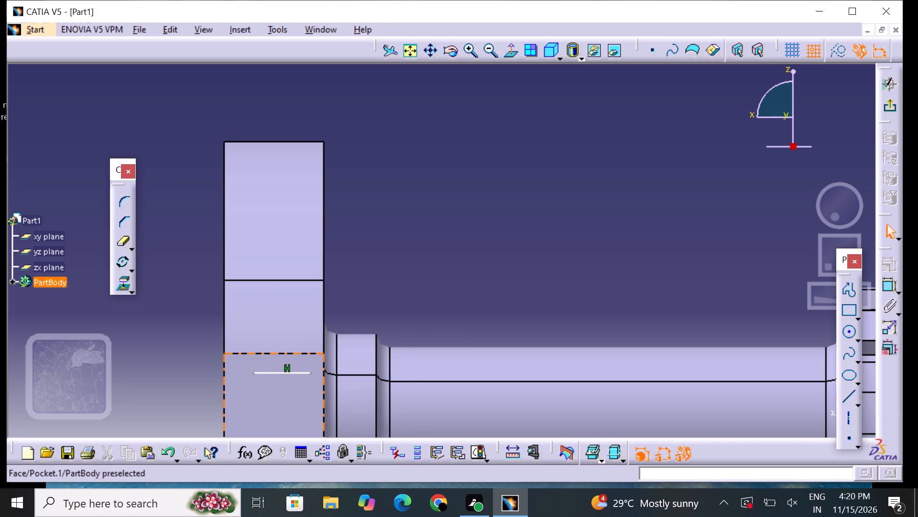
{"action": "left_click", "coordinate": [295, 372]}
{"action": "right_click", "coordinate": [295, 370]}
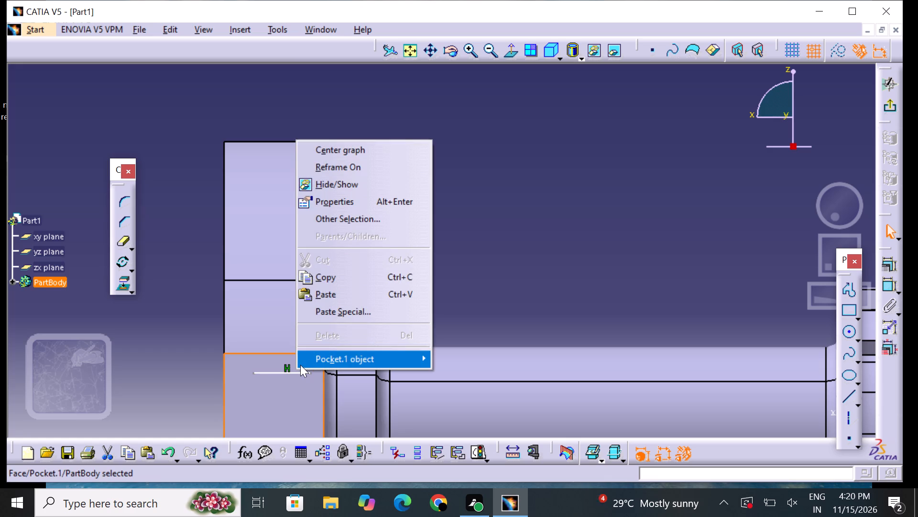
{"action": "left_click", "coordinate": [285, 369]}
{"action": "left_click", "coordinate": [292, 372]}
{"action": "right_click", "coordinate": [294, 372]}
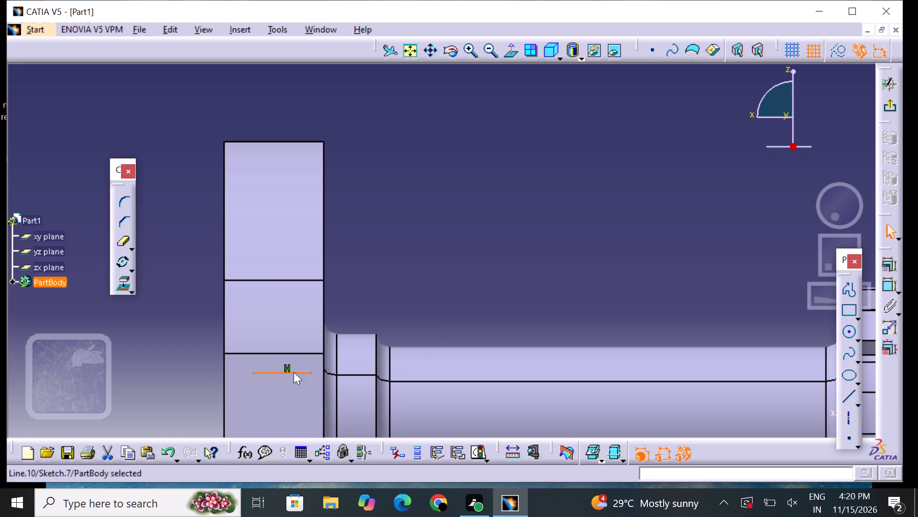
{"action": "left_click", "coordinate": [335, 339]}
Sketch an open U-shaped profile in the flange: a vertical line at H -140 from V 30 to V 0, with horizontals to H -130.
{"action": "middle_click_drag", "start_coordinate": [369, 324], "coordinate": [380, 279]}
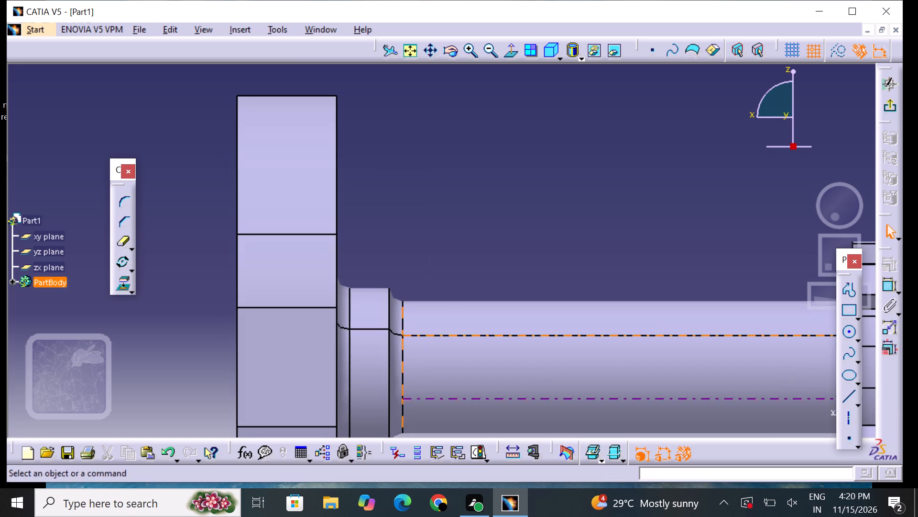
{"action": "left_click", "coordinate": [854, 400]}
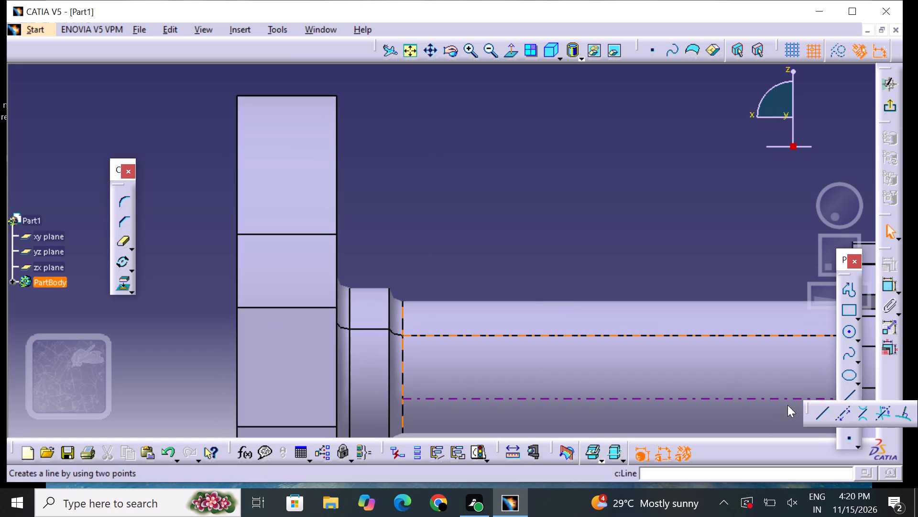
{"action": "left_click", "coordinate": [818, 409]}
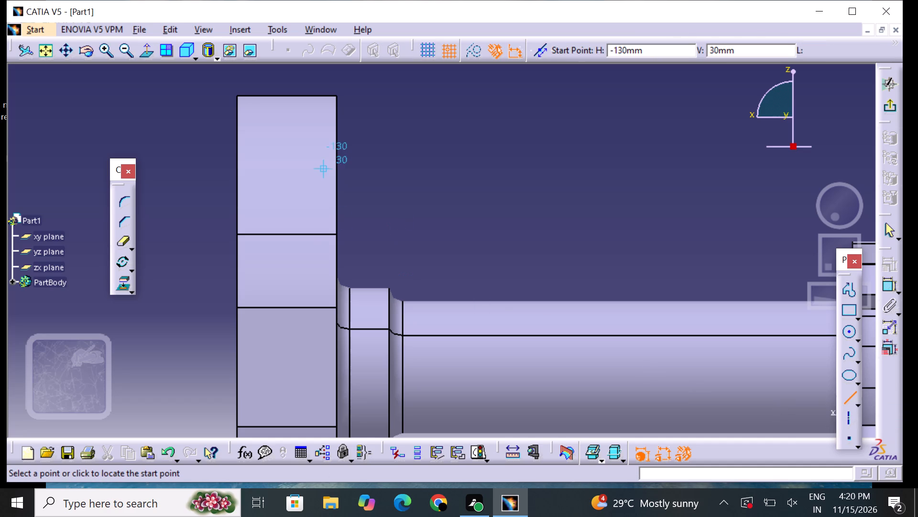
{"action": "left_click", "coordinate": [259, 167]}
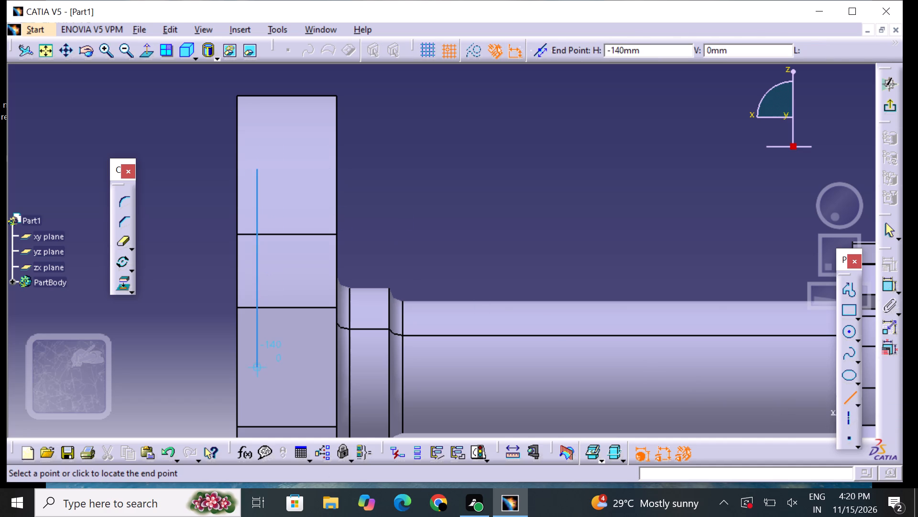
{"action": "left_click", "coordinate": [267, 345]}
{"action": "left_click", "coordinate": [514, 263]}
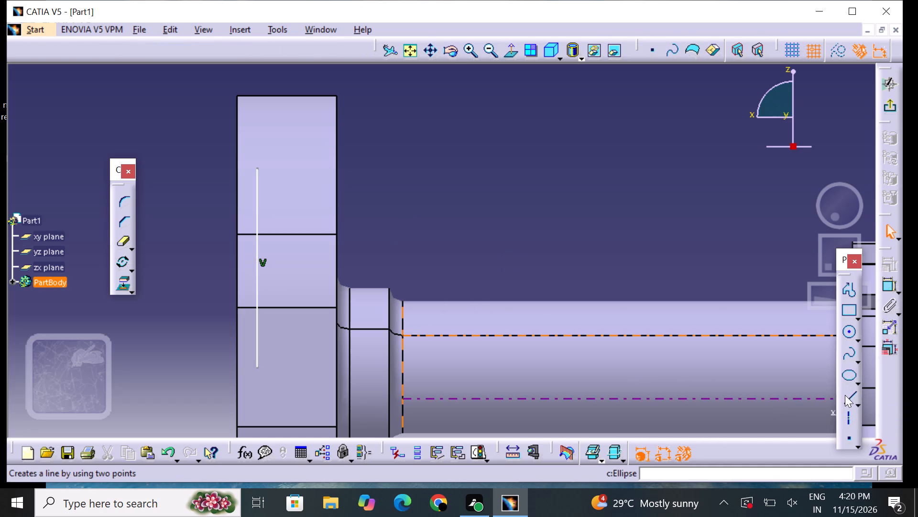
{"action": "left_click", "coordinate": [845, 395]}
{"action": "left_click", "coordinate": [257, 367]}
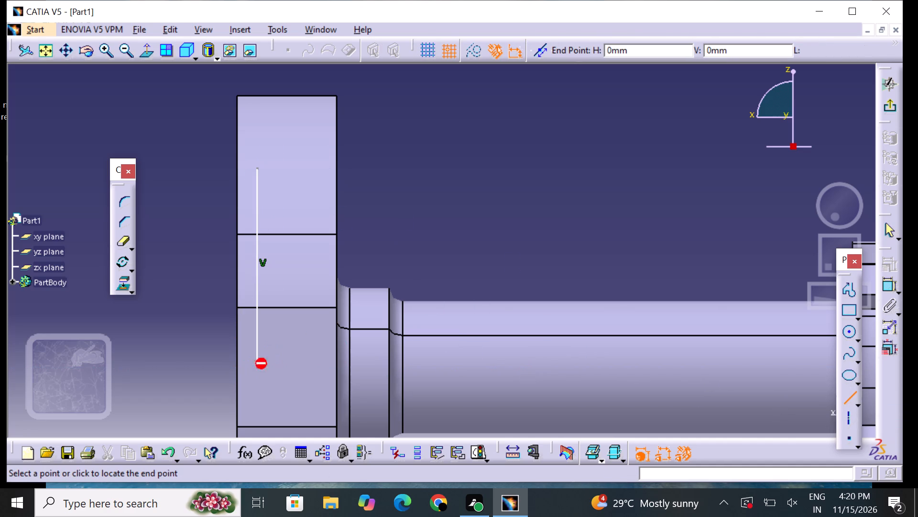
{"action": "left_click", "coordinate": [306, 370]}
{"action": "left_click", "coordinate": [513, 274]}
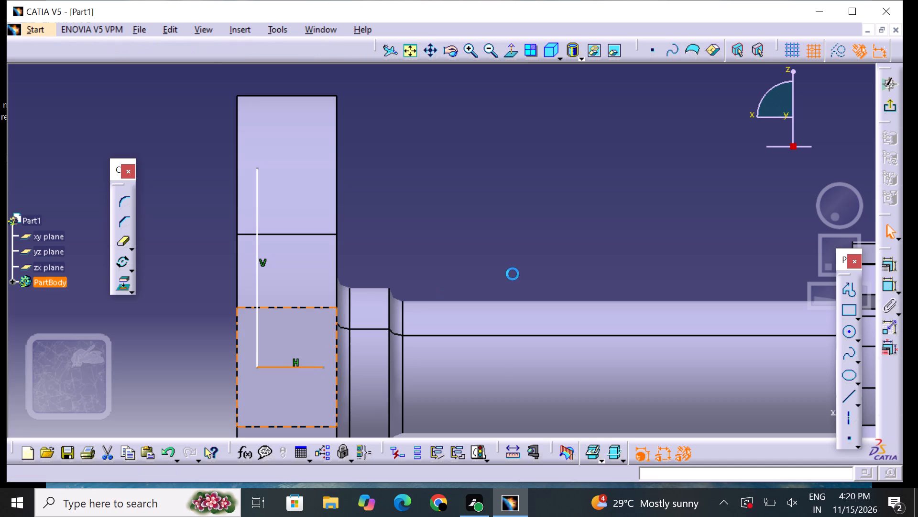
{"action": "left_click", "coordinate": [842, 403]}
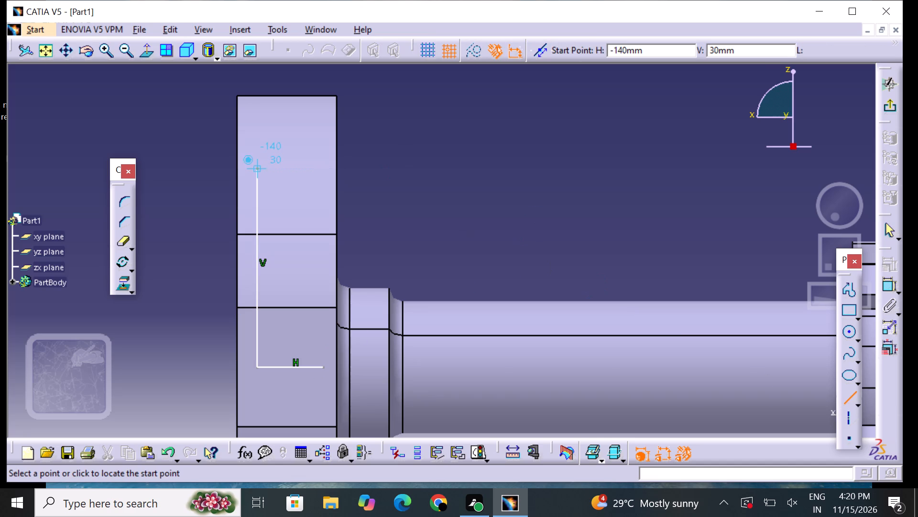
{"action": "left_click", "coordinate": [258, 169]}
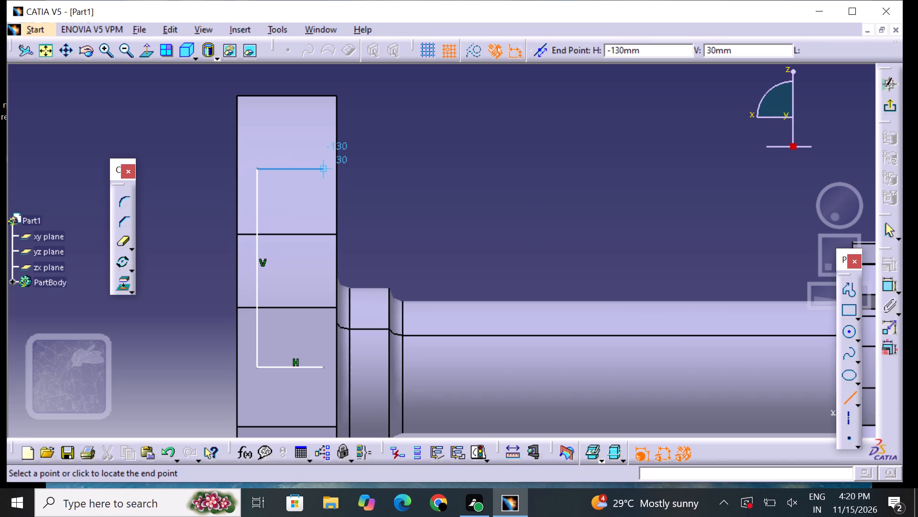
{"action": "left_click", "coordinate": [291, 169]}
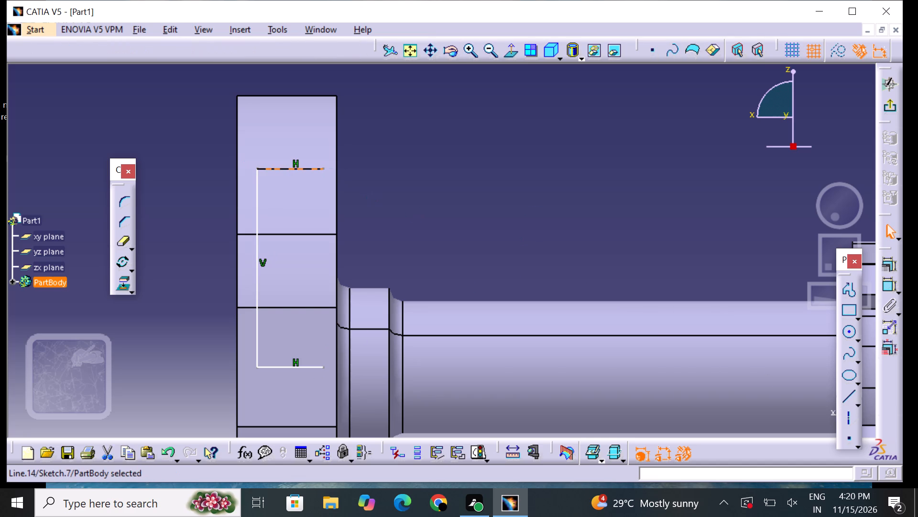
{"action": "left_click", "coordinate": [465, 227]}
Dimension the vertical distance from the profile's upper horizontal line down to V 0, and open its value for editing.
{"action": "left_click", "coordinate": [893, 291]}
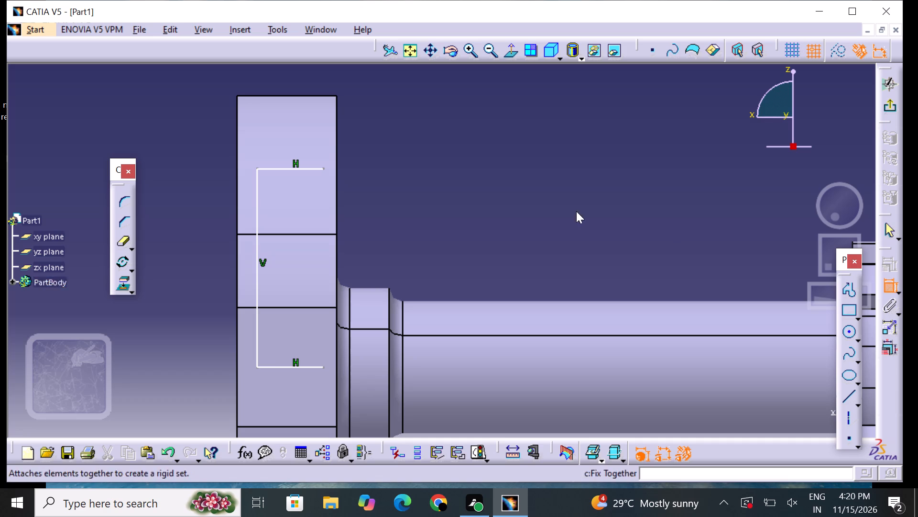
{"action": "left_click", "coordinate": [309, 169]}
{"action": "left_click", "coordinate": [300, 149]}
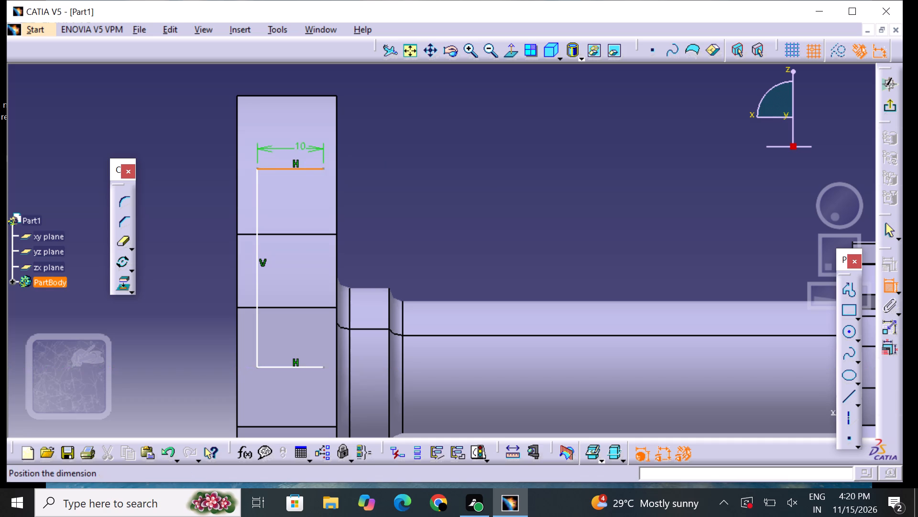
{"action": "double_click", "coordinate": [301, 147]}
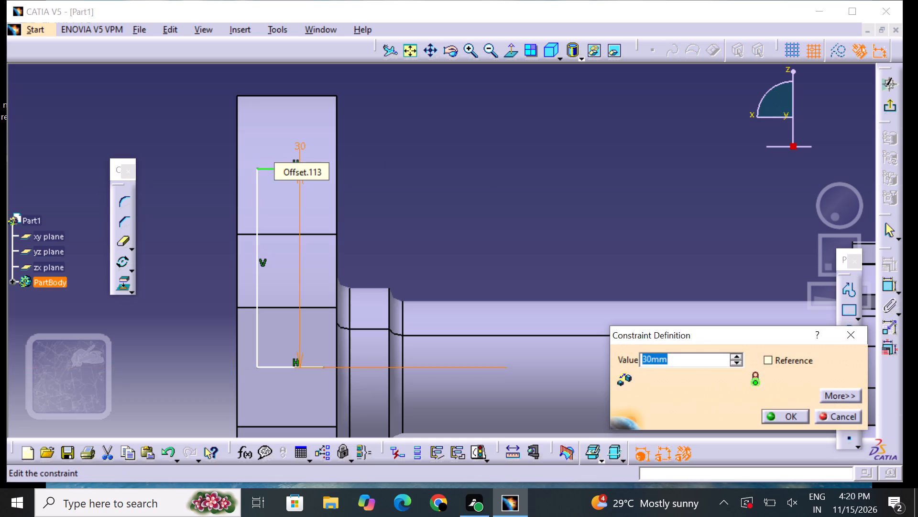
{"action": "key", "text": "Delete"}
{"action": "key", "text": "Delete"}
{"action": "key", "text": "Delete"}
{"action": "key", "text": "Delete"}
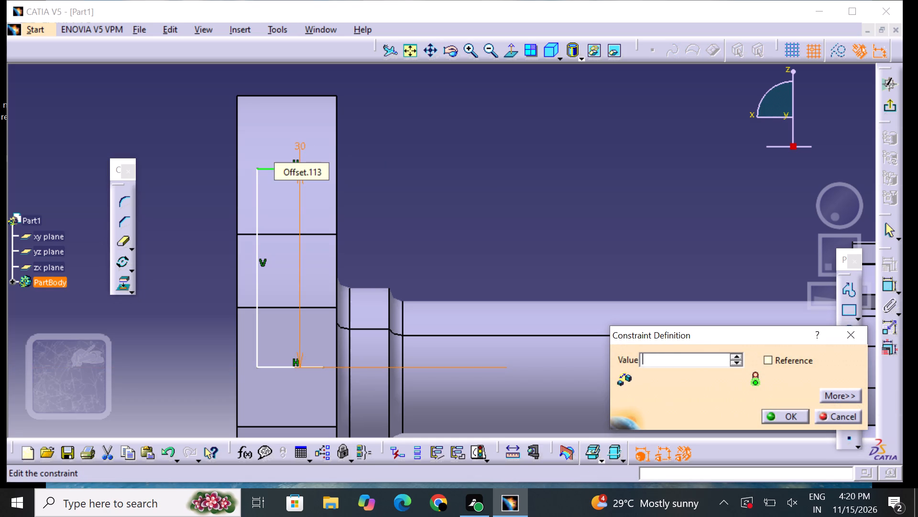
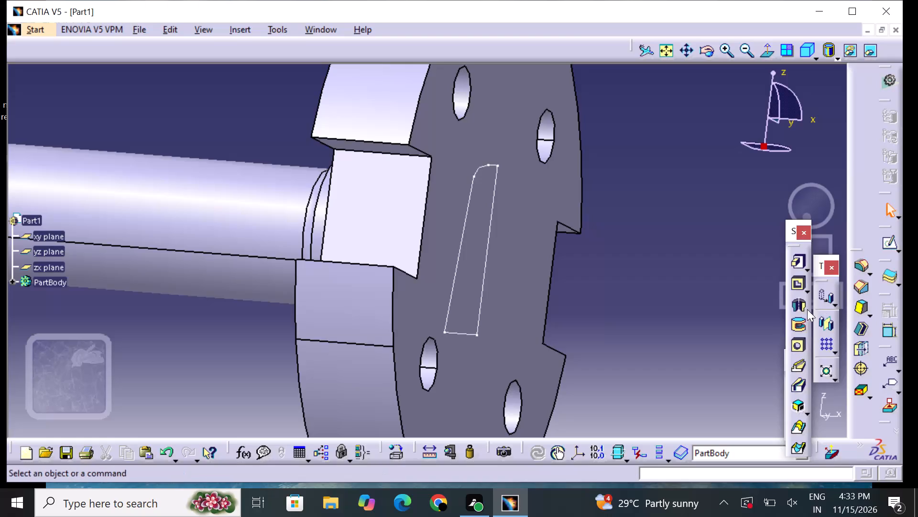
Set up a 360-degree Groove in the flange, using the short bottom line of the narrow profile sketch as its axis.
{"action": "left_click", "coordinate": [795, 322]}
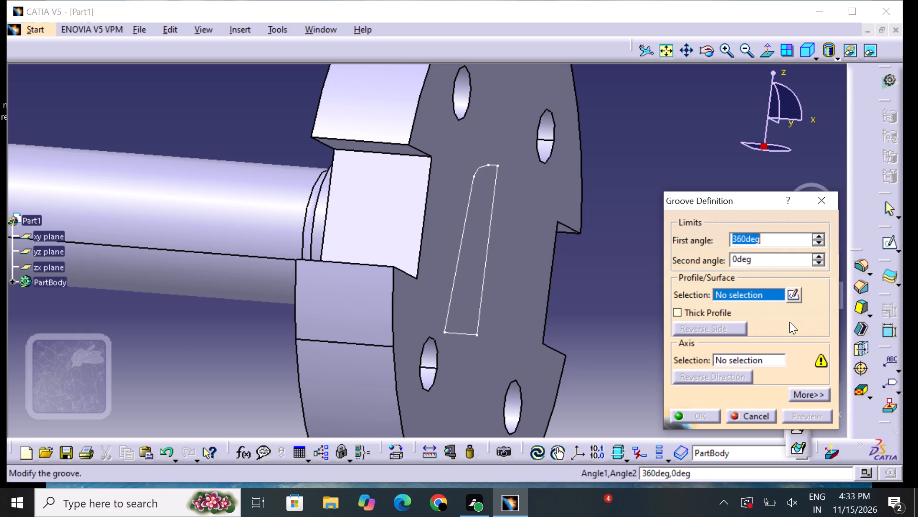
{"action": "right_click", "coordinate": [743, 291]}
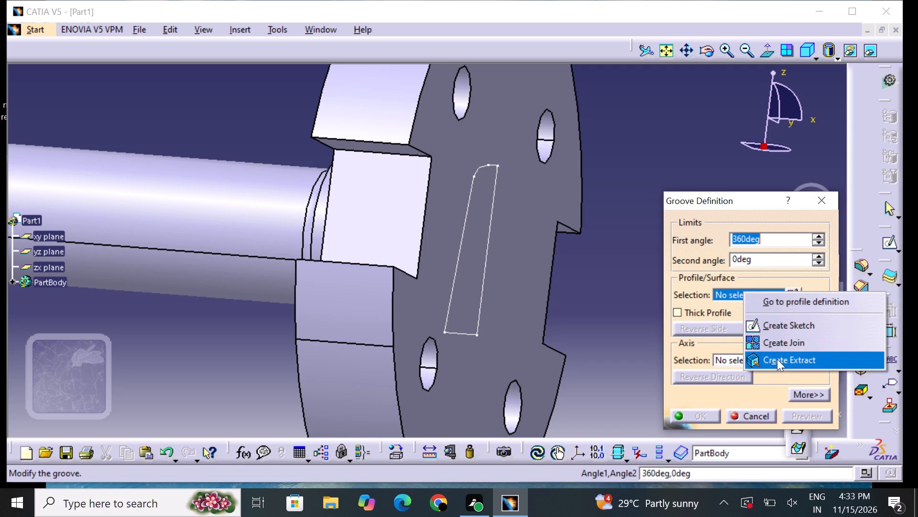
{"action": "left_click", "coordinate": [728, 293]}
{"action": "left_click", "coordinate": [728, 293]}
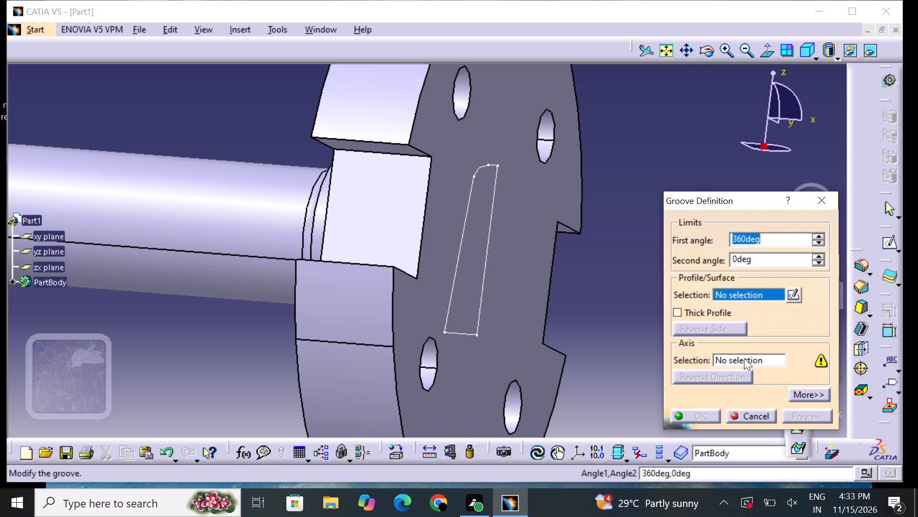
{"action": "left_click", "coordinate": [745, 360]}
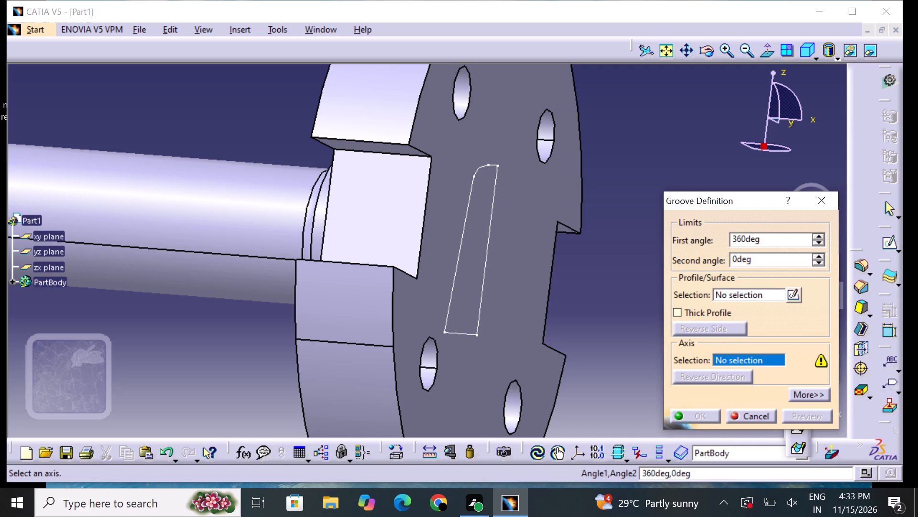
{"action": "left_click", "coordinate": [465, 333]}
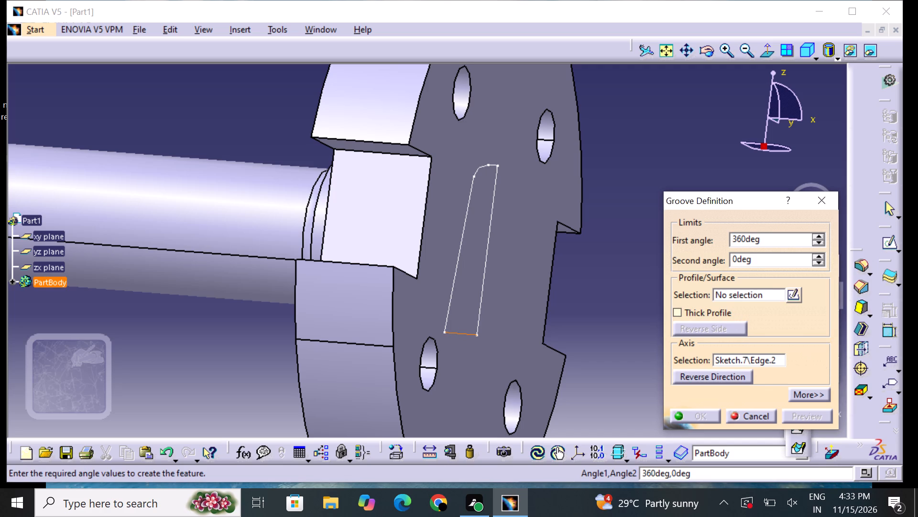
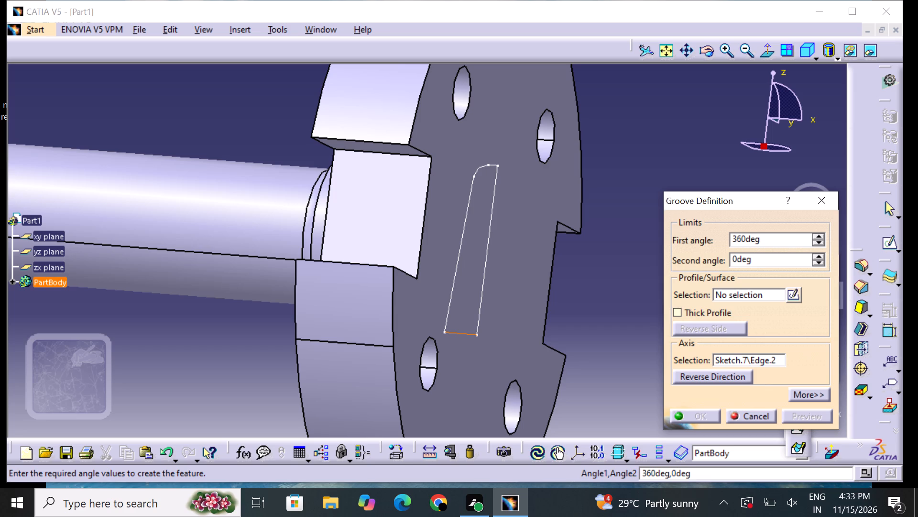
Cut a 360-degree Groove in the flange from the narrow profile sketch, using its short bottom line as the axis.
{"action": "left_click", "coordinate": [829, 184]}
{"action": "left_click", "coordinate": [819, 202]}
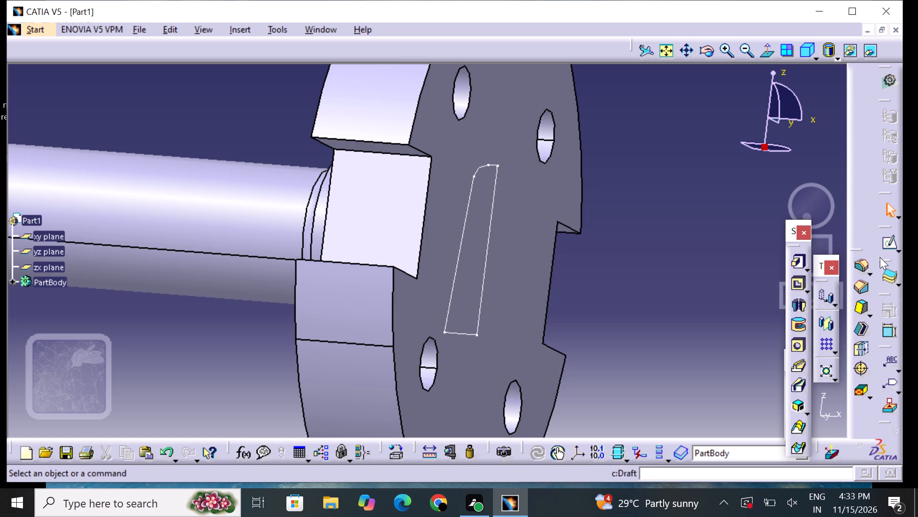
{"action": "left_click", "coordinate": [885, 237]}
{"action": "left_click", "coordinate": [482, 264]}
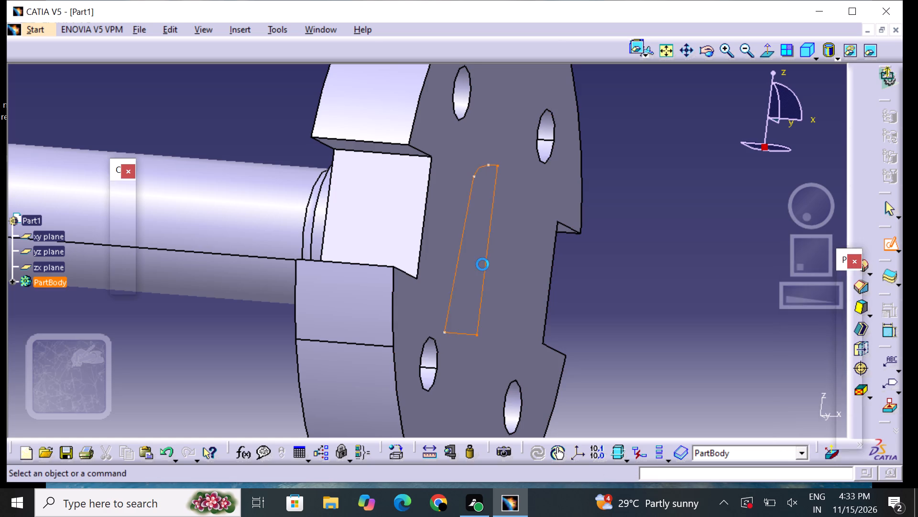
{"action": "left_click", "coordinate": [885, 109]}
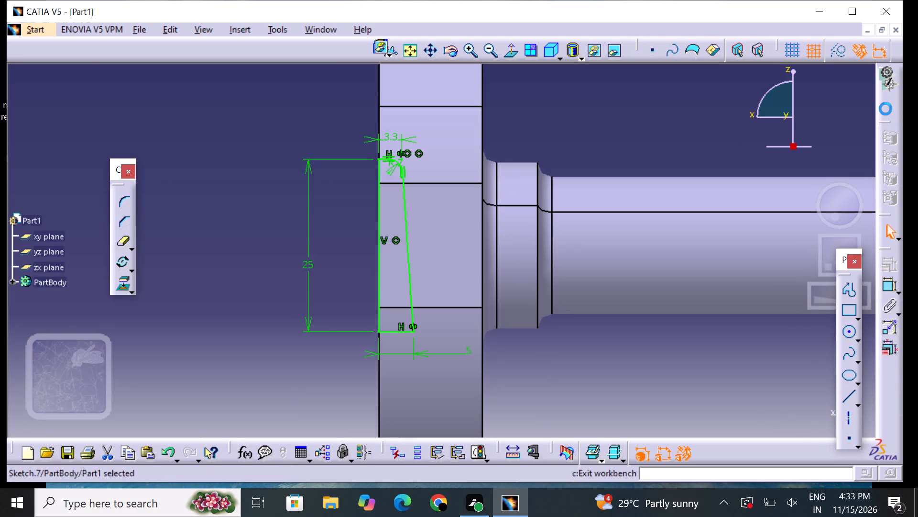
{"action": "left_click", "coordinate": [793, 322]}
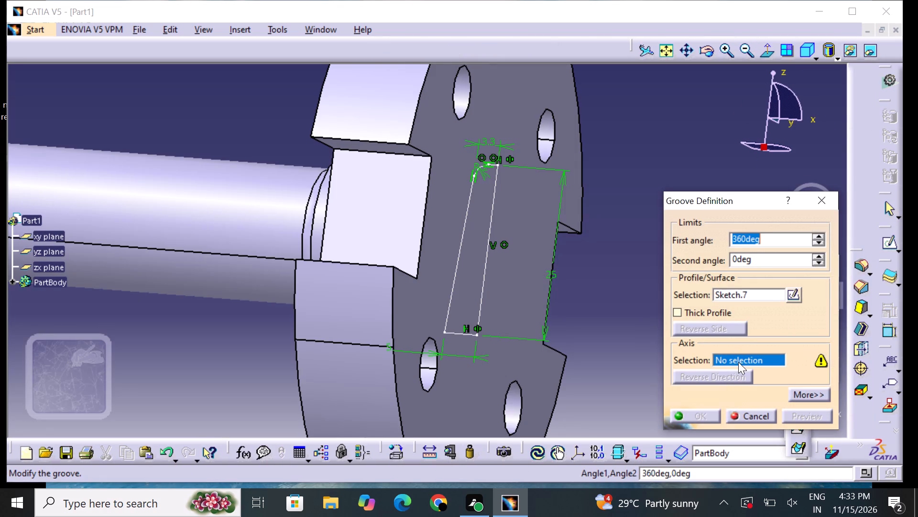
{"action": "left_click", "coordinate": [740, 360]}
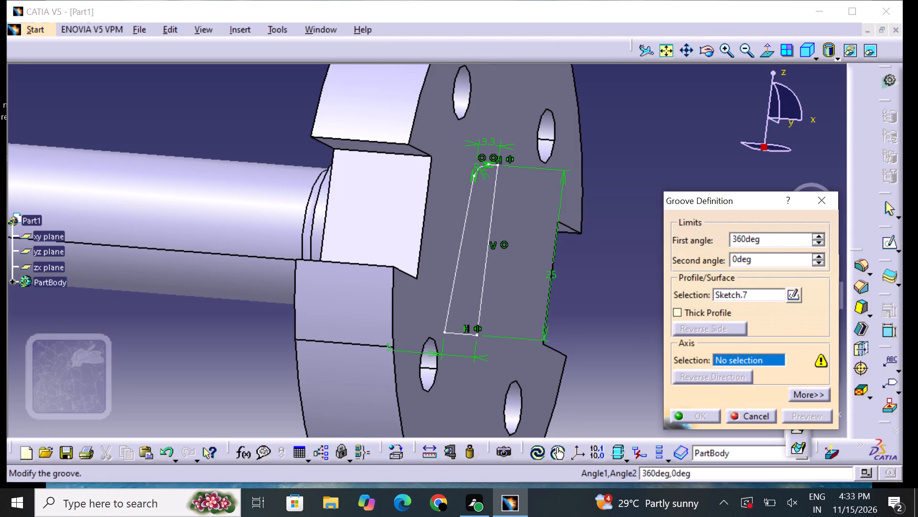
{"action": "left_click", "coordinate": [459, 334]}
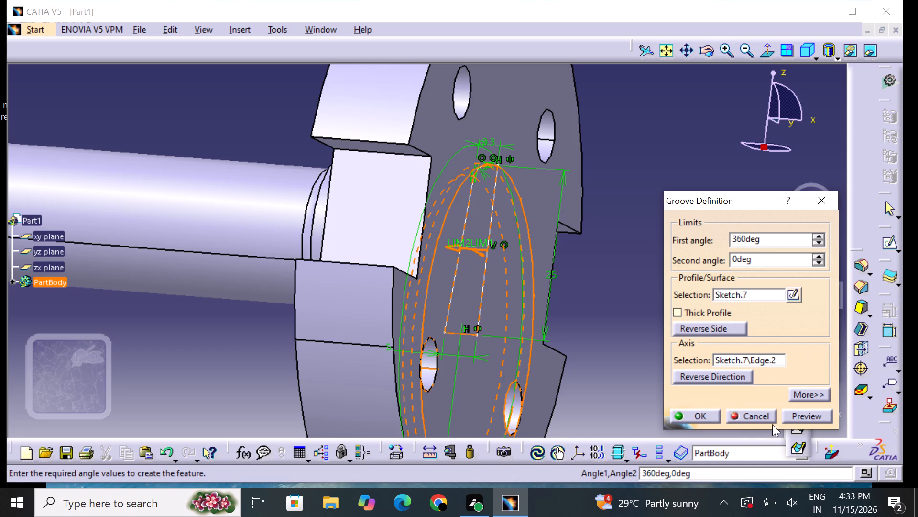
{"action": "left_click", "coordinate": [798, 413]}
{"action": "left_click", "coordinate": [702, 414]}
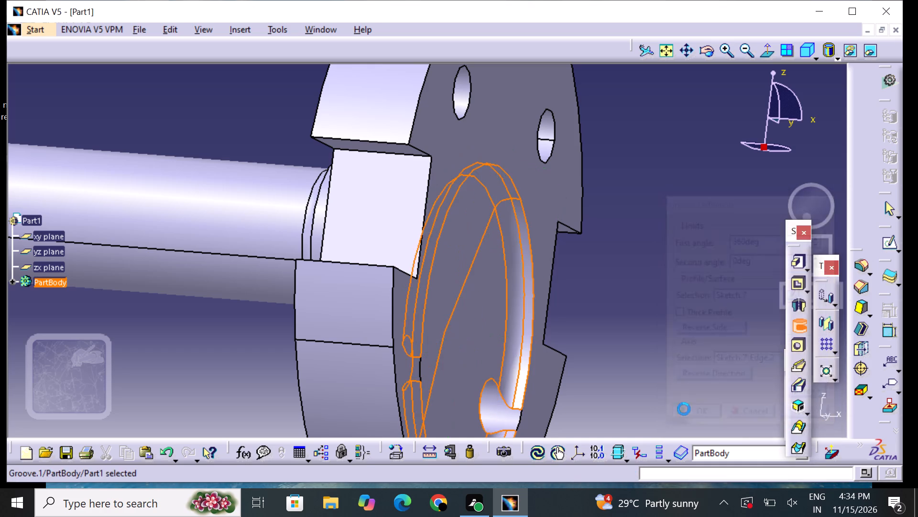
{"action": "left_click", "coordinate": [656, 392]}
Examine the revolved cut in the flange face from several angles, including its overlap with the bolt holes and notches.
{"action": "middle_click_drag", "start_coordinate": [669, 378], "coordinate": [467, 244]}
{"action": "right_click_drag", "start_coordinate": [670, 375], "coordinate": [467, 244]}
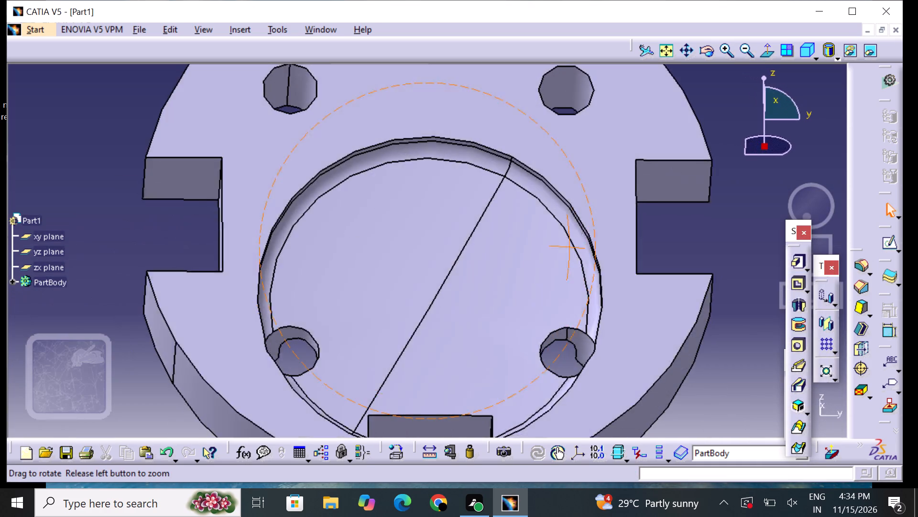
{"action": "middle_click_drag", "start_coordinate": [467, 244], "coordinate": [454, 225]}
{"action": "right_click_drag", "start_coordinate": [467, 244], "coordinate": [454, 223]}
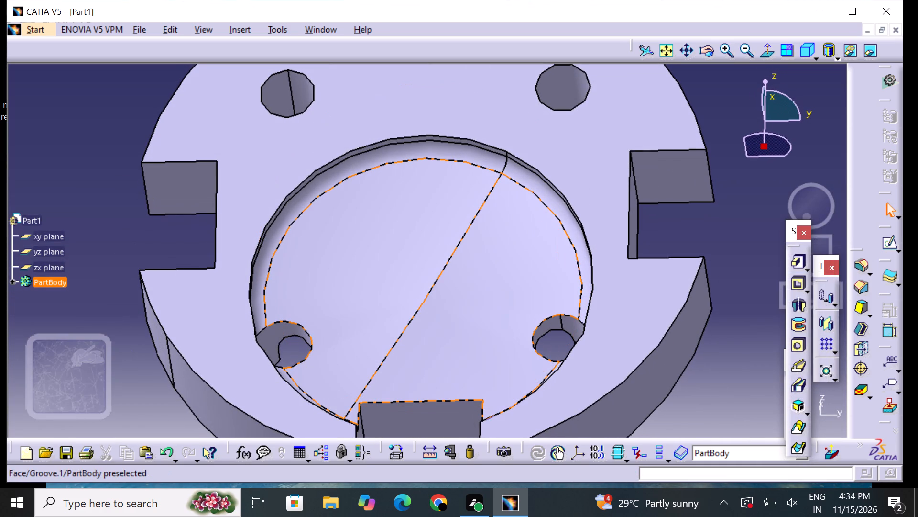
{"action": "middle_click_drag", "start_coordinate": [517, 270], "coordinate": [581, 118]}
{"action": "right_click_drag", "start_coordinate": [522, 270], "coordinate": [545, 201]}
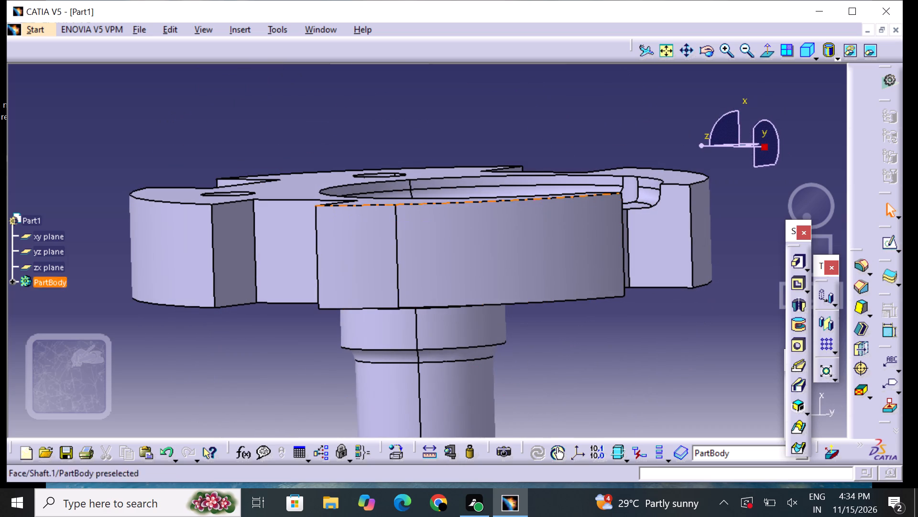
{"action": "middle_click_drag", "start_coordinate": [517, 154], "coordinate": [532, 283]}
{"action": "right_click_drag", "start_coordinate": [517, 156], "coordinate": [532, 283]}
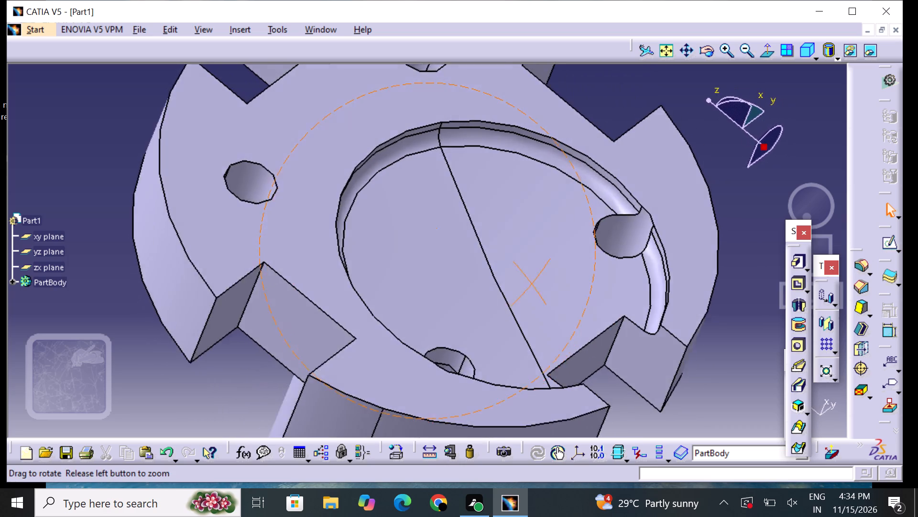
{"action": "middle_click_drag", "start_coordinate": [532, 283], "coordinate": [529, 259]}
{"action": "right_click_drag", "start_coordinate": [532, 283], "coordinate": [529, 259]}
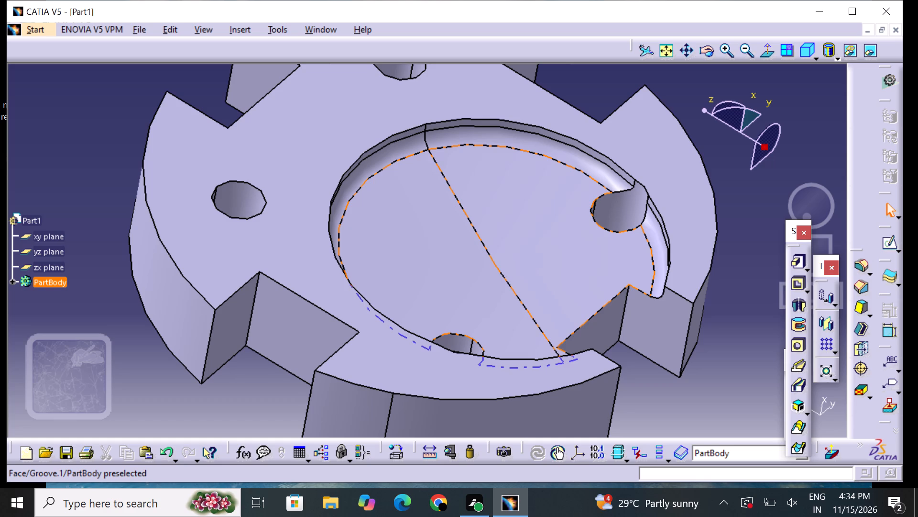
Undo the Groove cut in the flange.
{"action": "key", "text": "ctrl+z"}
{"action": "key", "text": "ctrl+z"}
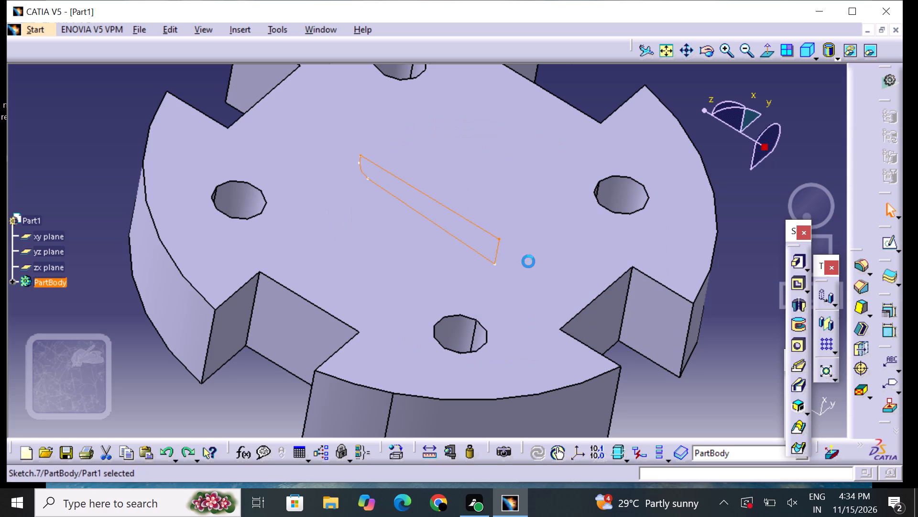
Reopen the narrow profile sketch for editing and try to move its short bottom line and its top end upward.
{"action": "left_click", "coordinate": [887, 247]}
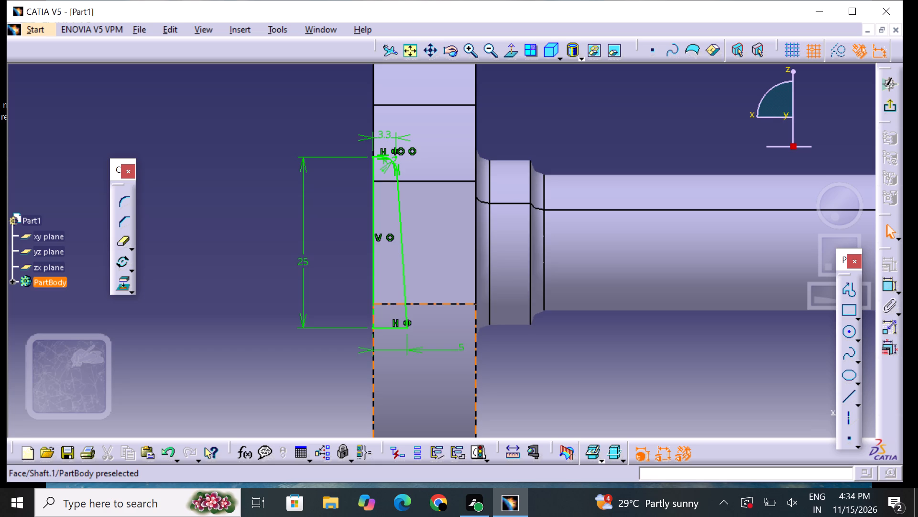
{"action": "left_click_drag", "start_coordinate": [388, 328], "coordinate": [390, 305]}
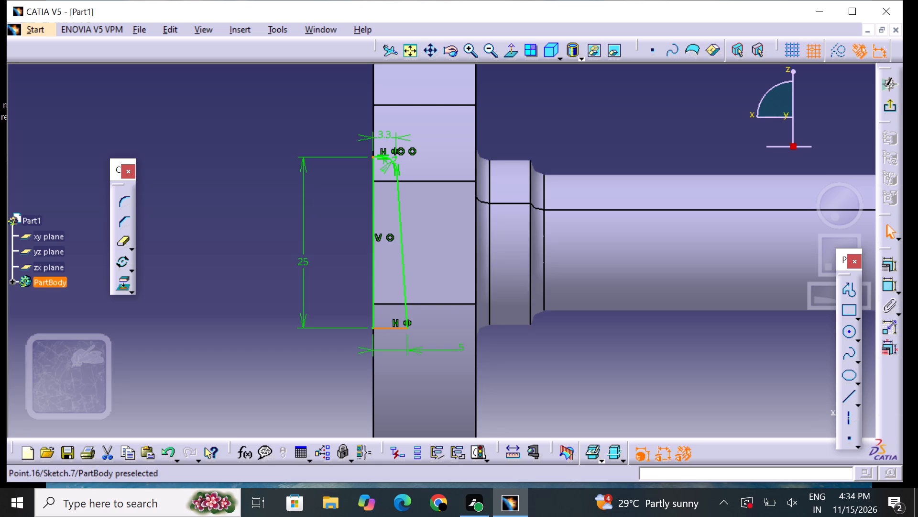
{"action": "left_click_drag", "start_coordinate": [382, 161], "coordinate": [386, 144]}
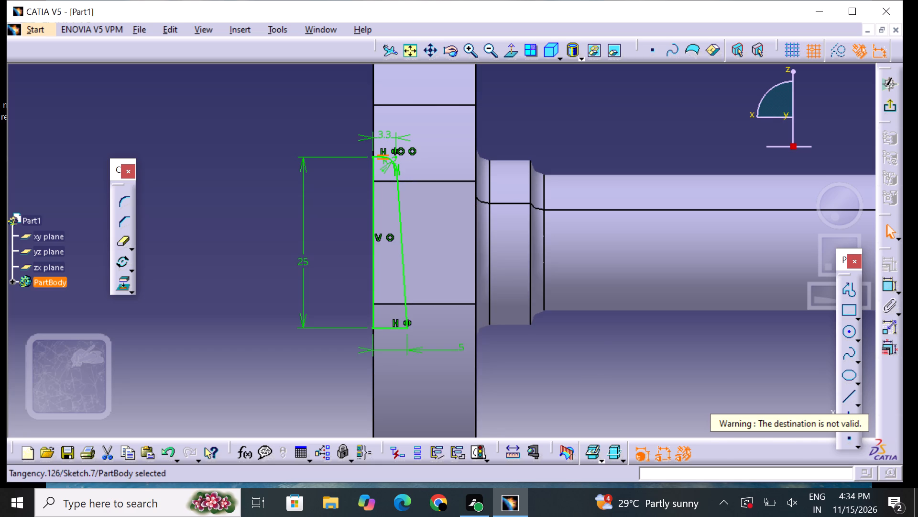
{"action": "left_click", "coordinate": [591, 380]}
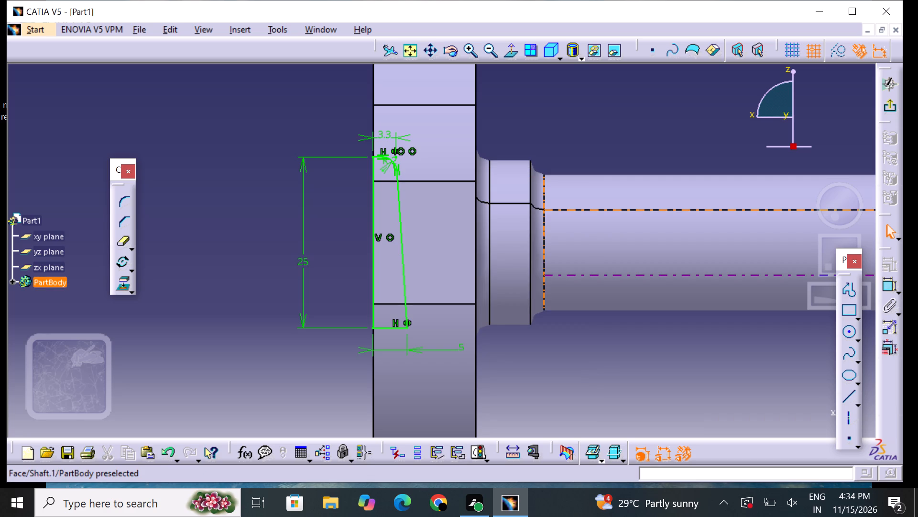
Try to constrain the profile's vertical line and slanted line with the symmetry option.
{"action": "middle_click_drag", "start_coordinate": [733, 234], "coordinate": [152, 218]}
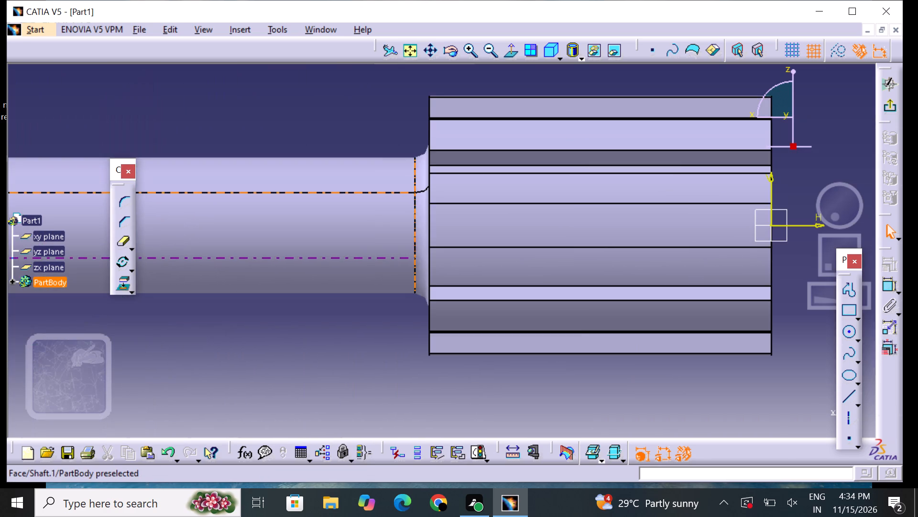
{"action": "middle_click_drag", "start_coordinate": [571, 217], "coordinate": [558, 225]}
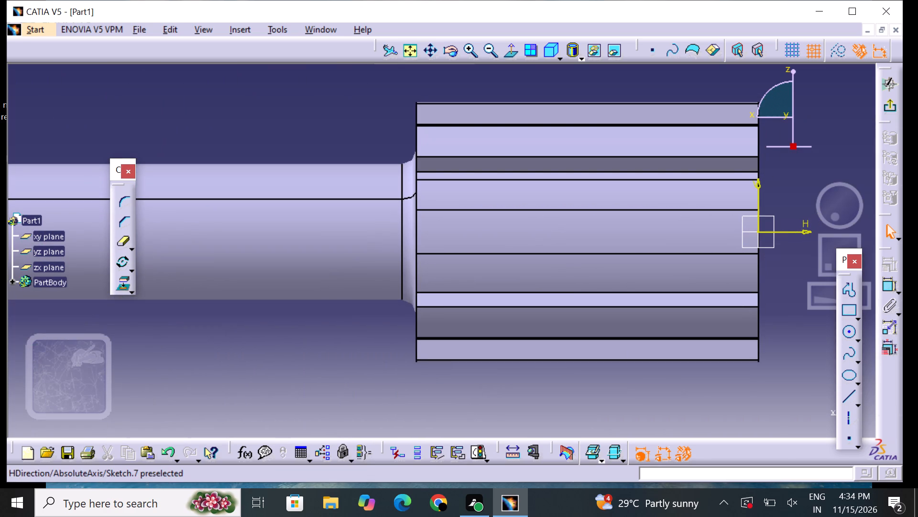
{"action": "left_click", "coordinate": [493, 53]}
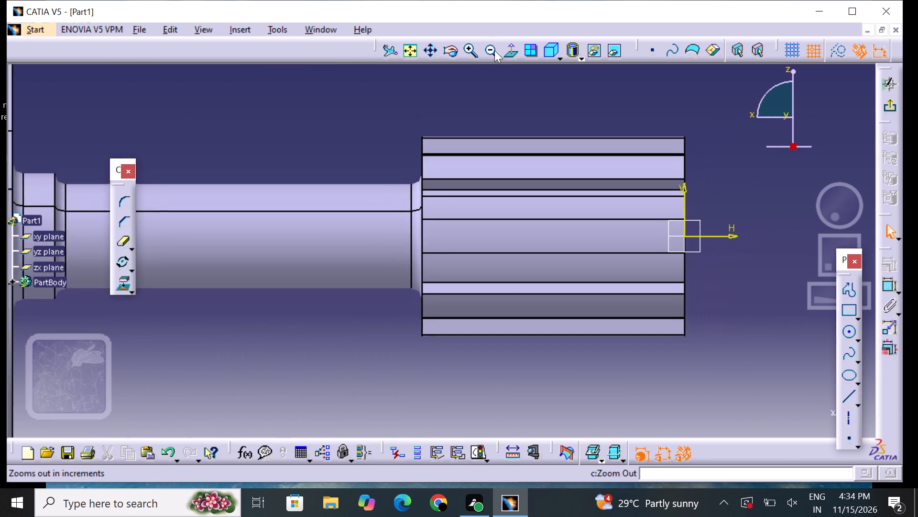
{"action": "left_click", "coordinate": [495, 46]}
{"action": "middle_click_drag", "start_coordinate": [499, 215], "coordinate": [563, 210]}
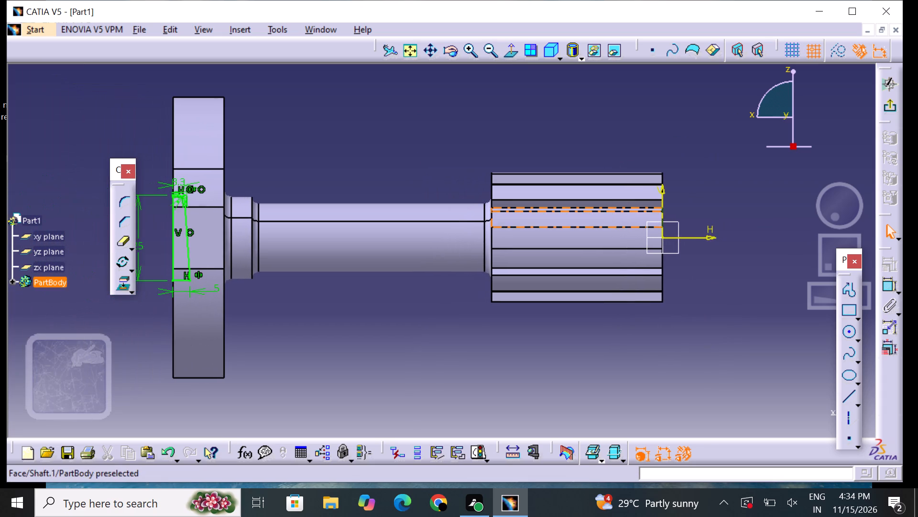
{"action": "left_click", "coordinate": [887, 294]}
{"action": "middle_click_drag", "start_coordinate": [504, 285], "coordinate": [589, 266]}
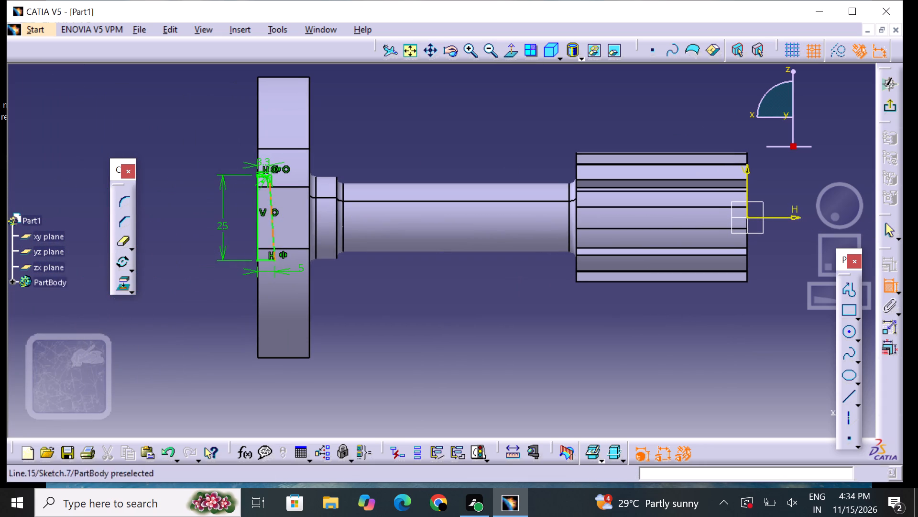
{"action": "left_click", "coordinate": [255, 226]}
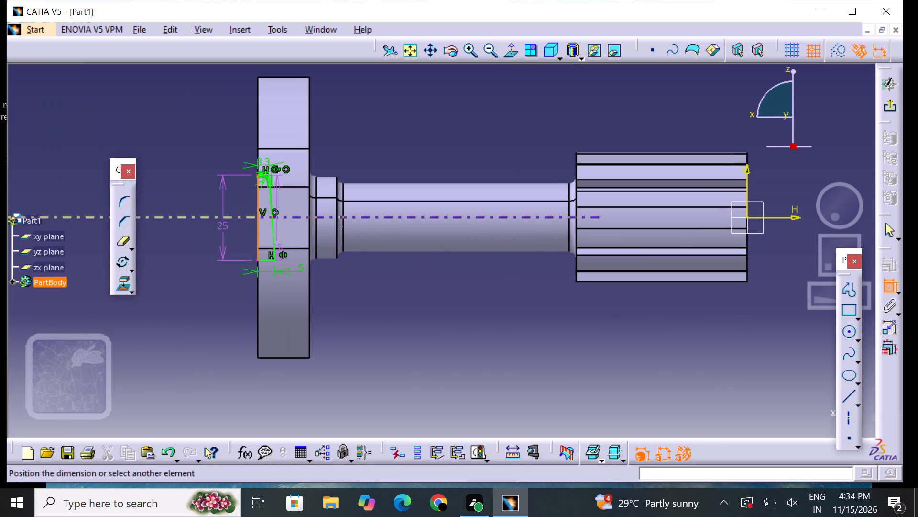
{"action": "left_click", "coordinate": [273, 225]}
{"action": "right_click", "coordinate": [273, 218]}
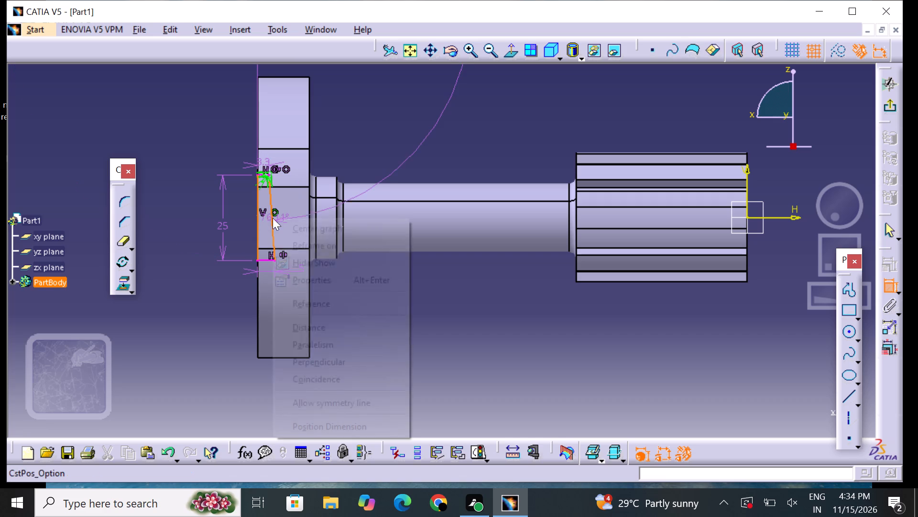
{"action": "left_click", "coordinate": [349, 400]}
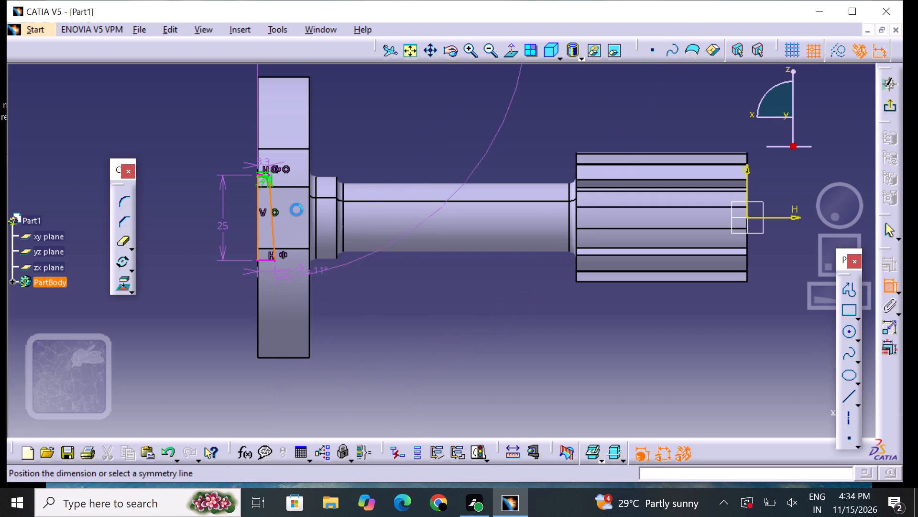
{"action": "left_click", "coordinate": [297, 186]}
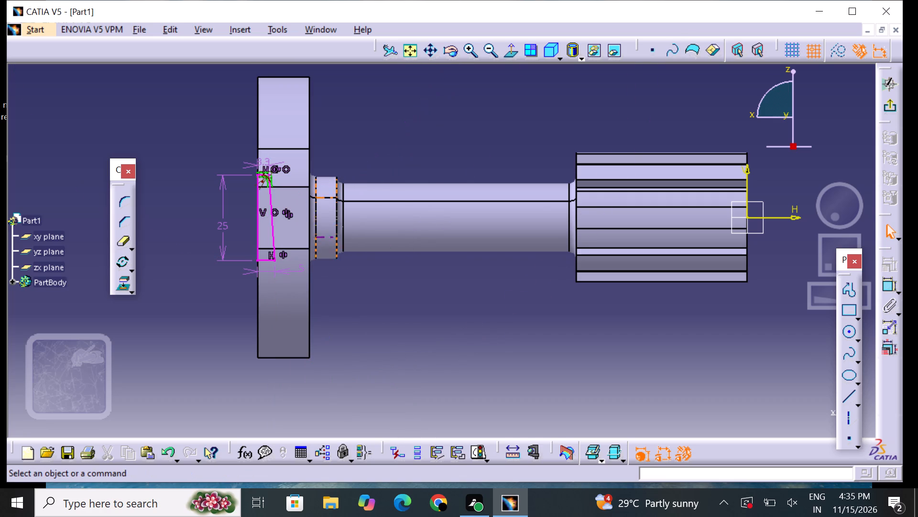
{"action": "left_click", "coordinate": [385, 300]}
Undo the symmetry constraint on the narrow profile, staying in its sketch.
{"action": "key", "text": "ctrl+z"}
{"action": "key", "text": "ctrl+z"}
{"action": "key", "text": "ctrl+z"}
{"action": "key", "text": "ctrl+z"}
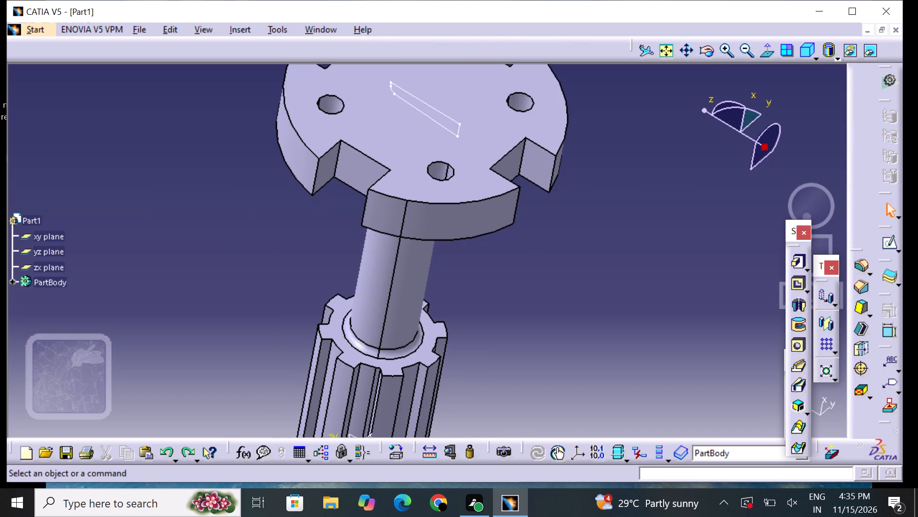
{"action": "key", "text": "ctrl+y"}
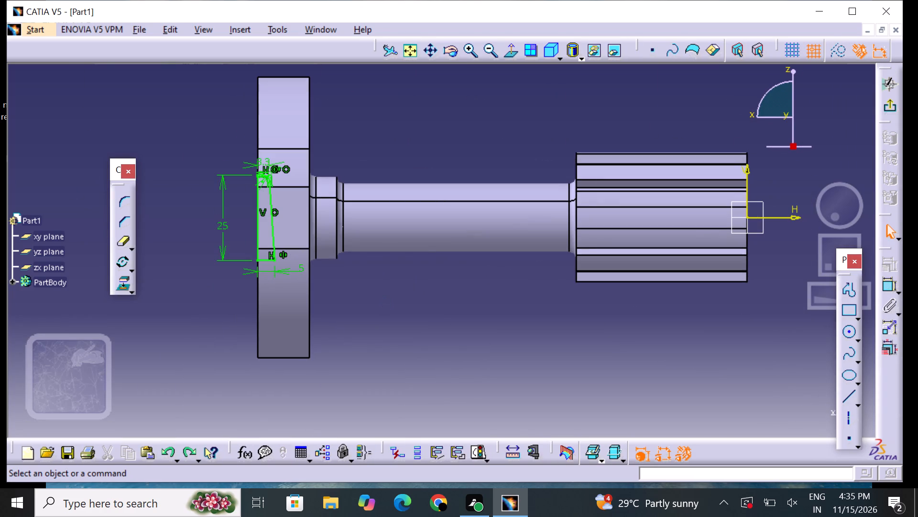
Delete the entire narrow profile with its dimensions and constraints from the sketch.
{"action": "left_click_drag", "start_coordinate": [167, 141], "coordinate": [193, 140]}
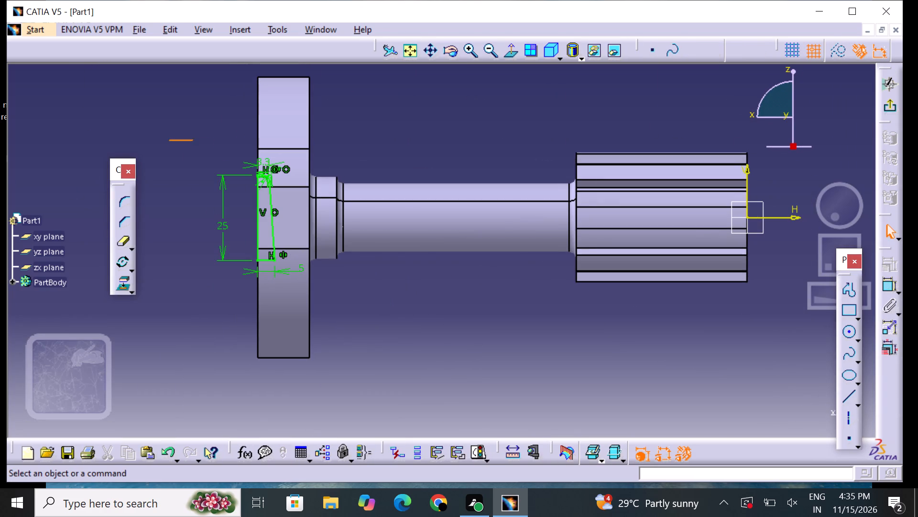
{"action": "left_click_drag", "start_coordinate": [193, 140], "coordinate": [321, 334]}
{"action": "key", "text": "Delete"}
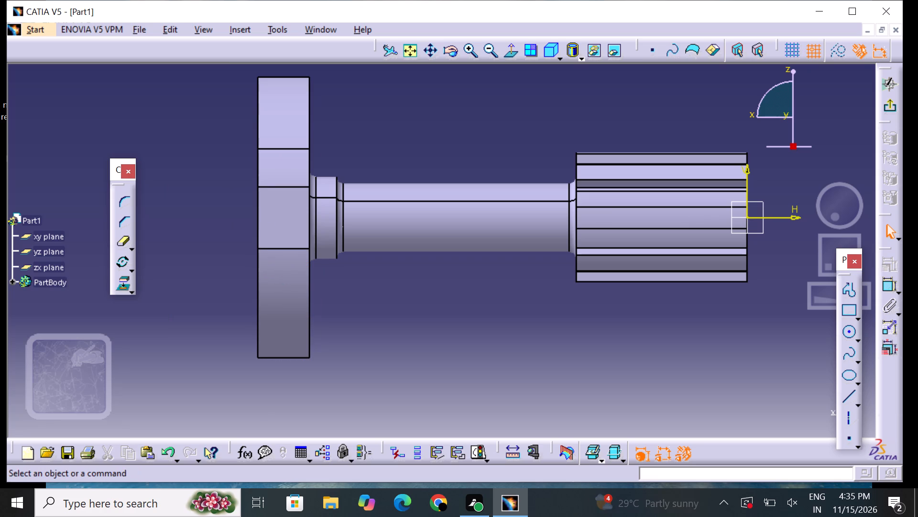
Sketch a closed four-sided profile inside the flange through (-140, 30), (-140, 0), (-130, 0) and (-130, 20) mm, with a slanted top.
{"action": "left_click", "coordinate": [852, 289]}
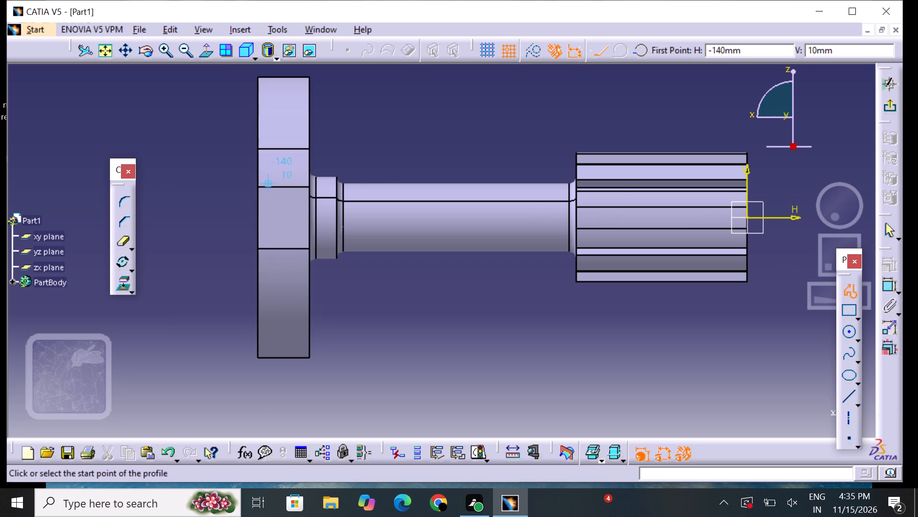
{"action": "left_click", "coordinate": [280, 127]}
{"action": "left_click", "coordinate": [258, 212]}
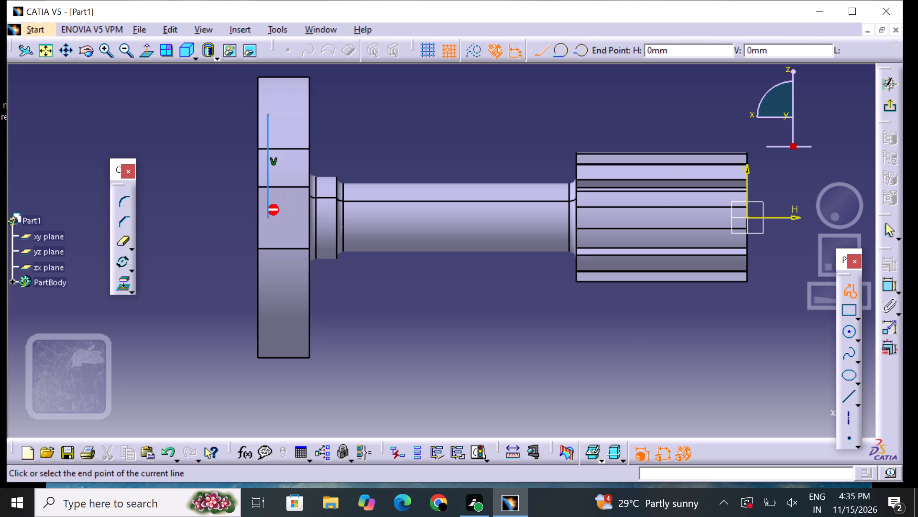
{"action": "left_click", "coordinate": [292, 217]}
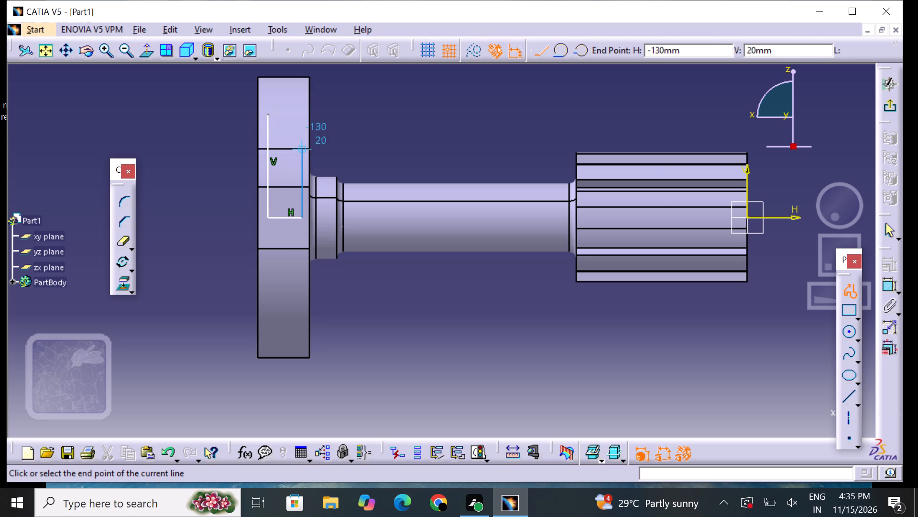
{"action": "left_click", "coordinate": [286, 135]}
{"action": "left_click", "coordinate": [272, 120]}
{"action": "left_click", "coordinate": [394, 141]}
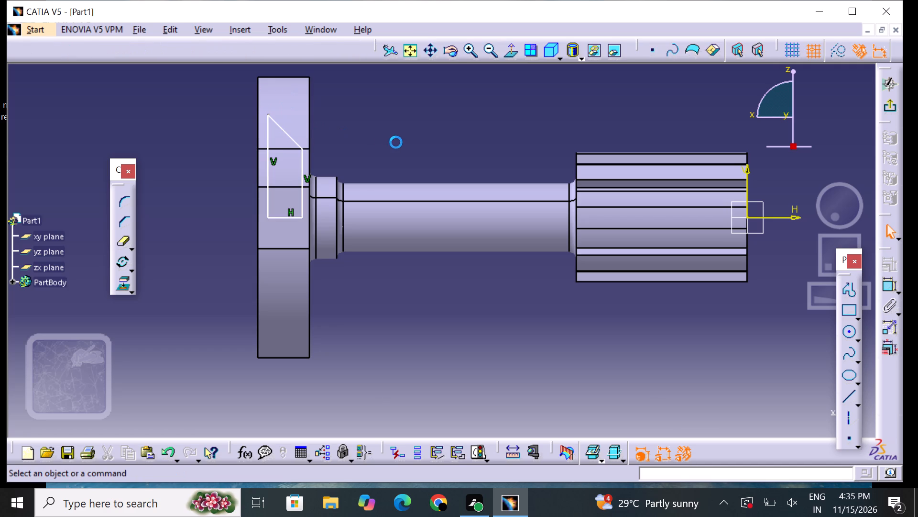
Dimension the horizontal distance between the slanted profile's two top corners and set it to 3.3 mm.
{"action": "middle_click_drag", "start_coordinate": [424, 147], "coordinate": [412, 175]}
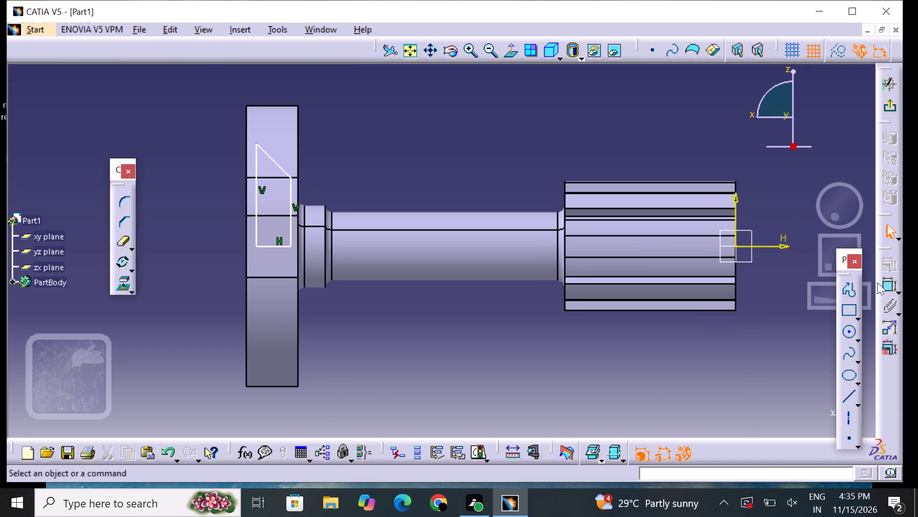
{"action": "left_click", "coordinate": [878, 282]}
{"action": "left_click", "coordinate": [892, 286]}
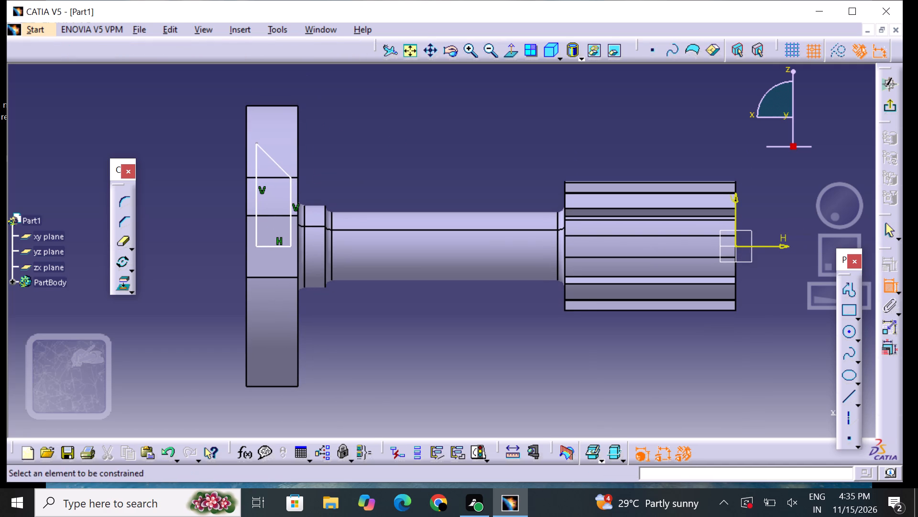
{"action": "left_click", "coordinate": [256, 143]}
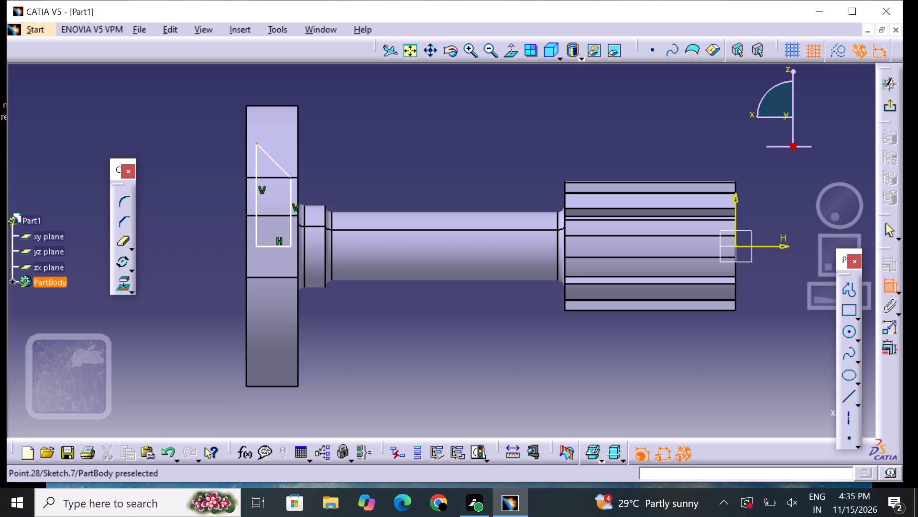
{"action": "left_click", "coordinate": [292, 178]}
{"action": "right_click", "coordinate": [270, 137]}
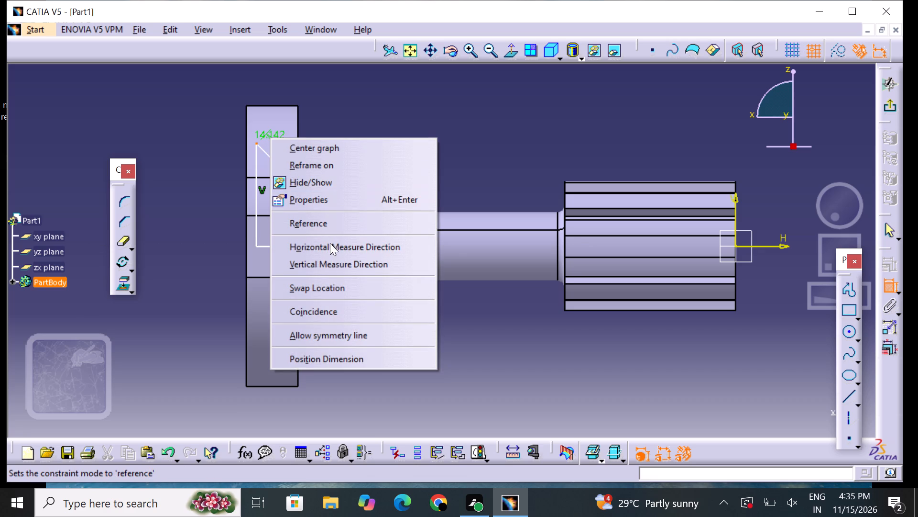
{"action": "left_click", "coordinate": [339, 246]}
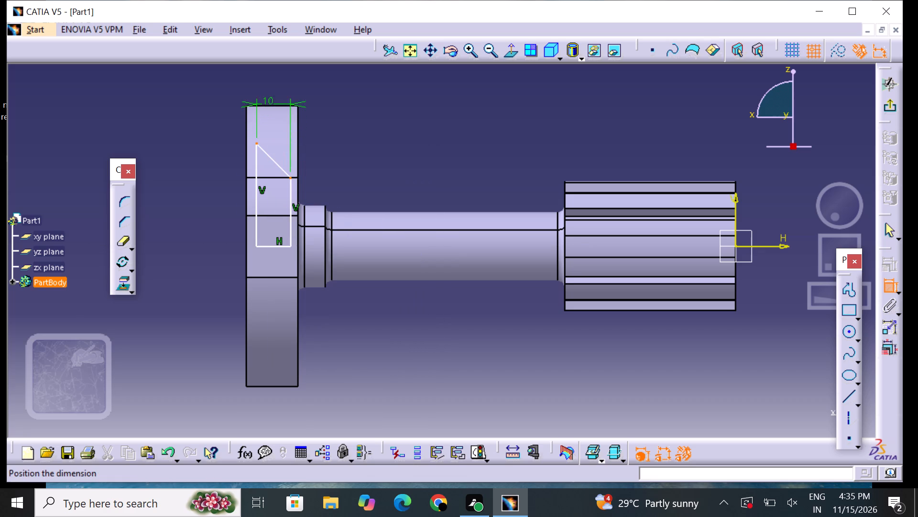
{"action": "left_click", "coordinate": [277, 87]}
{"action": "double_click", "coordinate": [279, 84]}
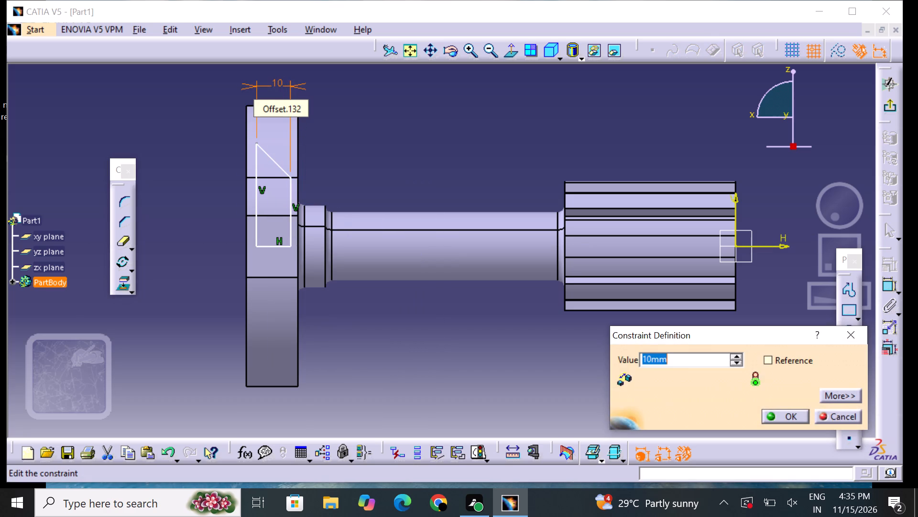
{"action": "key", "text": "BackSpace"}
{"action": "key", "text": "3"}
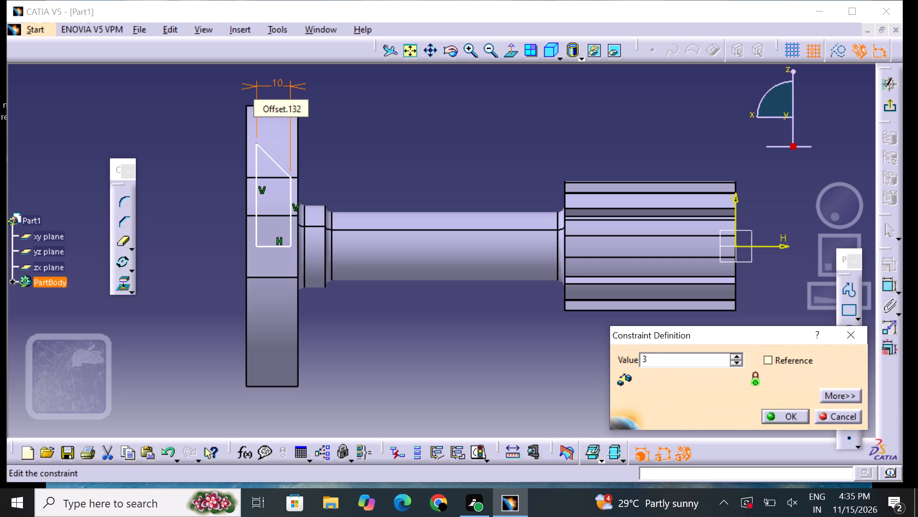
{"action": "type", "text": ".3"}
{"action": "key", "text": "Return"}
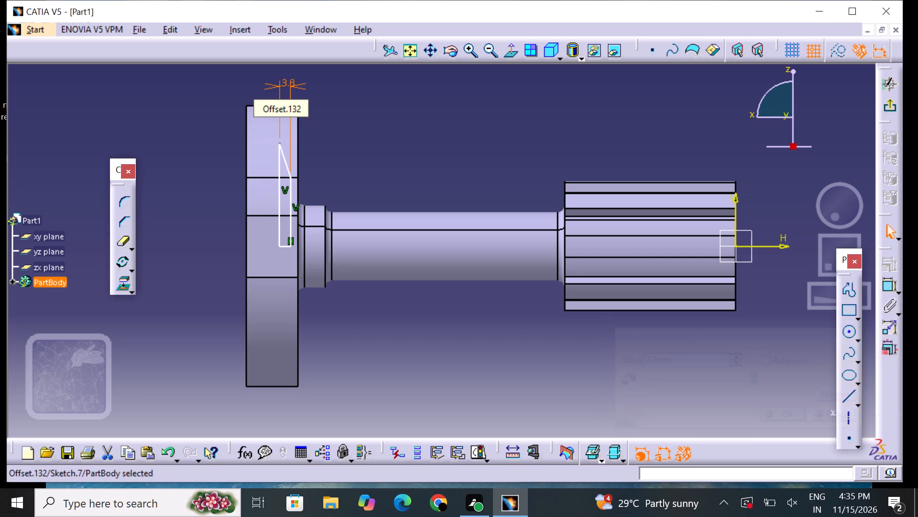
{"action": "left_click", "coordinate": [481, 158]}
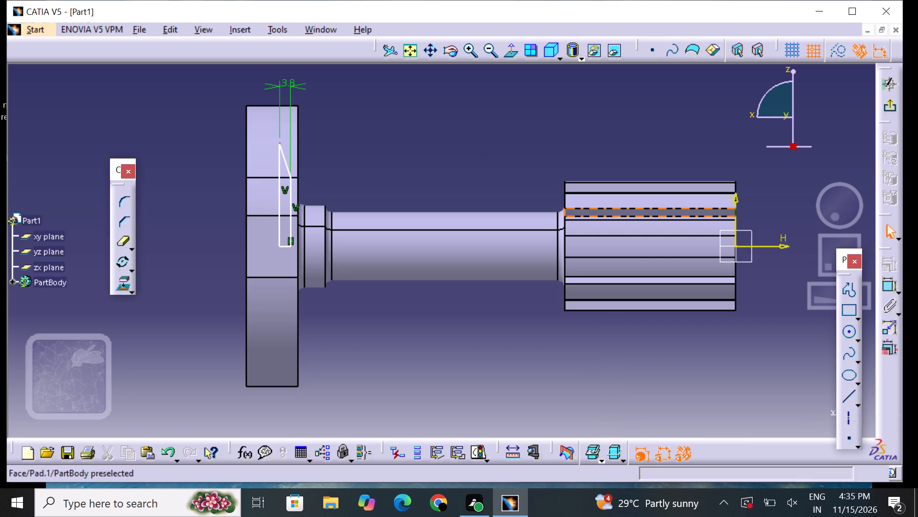
Undo the 3.3 mm width dimension and the whole slanted-top profile, staying in the sketch.
{"action": "left_click", "coordinate": [884, 283]}
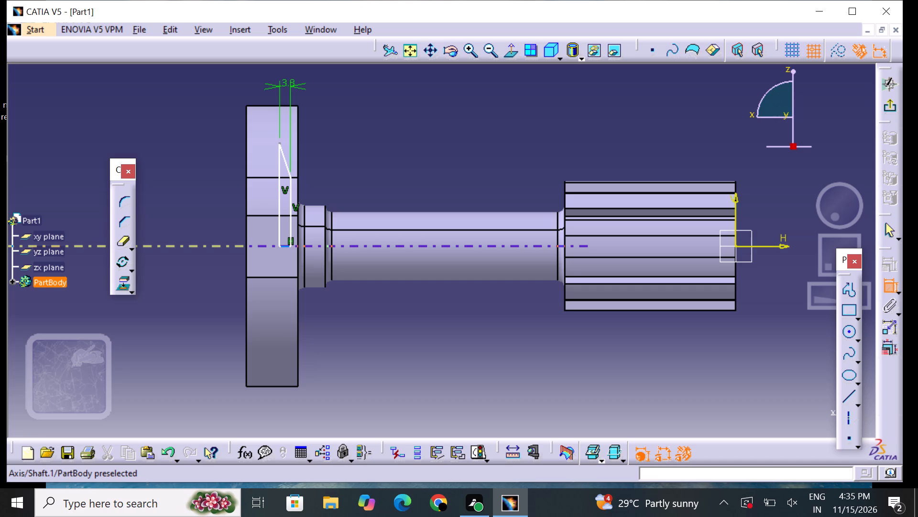
{"action": "key", "text": "ctrl+z"}
{"action": "key", "text": "ctrl+z"}
{"action": "key", "text": "ctrl+z"}
{"action": "key", "text": "ctrl+z"}
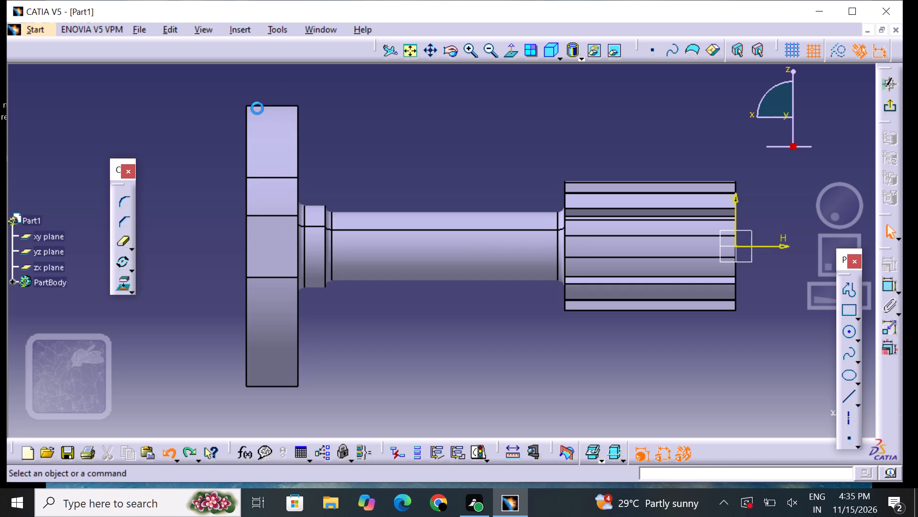
Draw a horizontal line from (-140, 30) to (-130, 30) mm and a vertical line from (-140, 30) to (-140, 0) mm.
{"action": "left_click", "coordinate": [851, 401]}
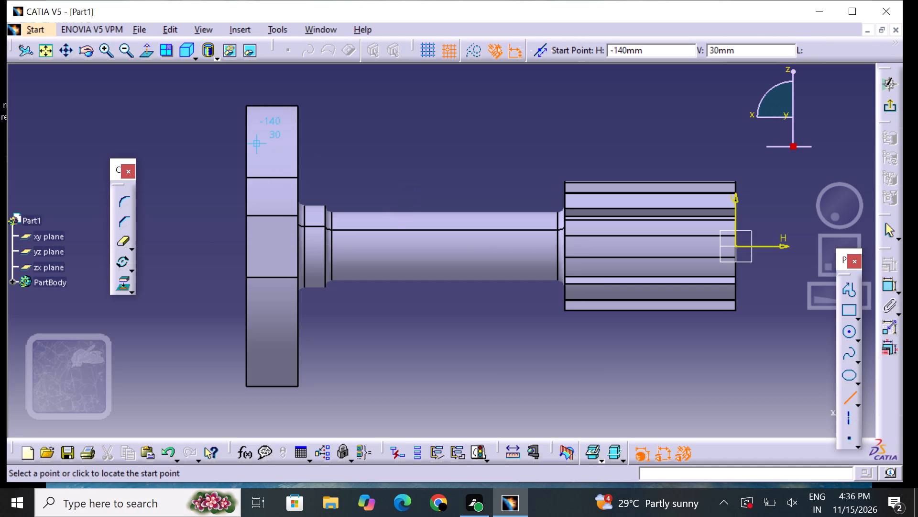
{"action": "left_click", "coordinate": [259, 161]}
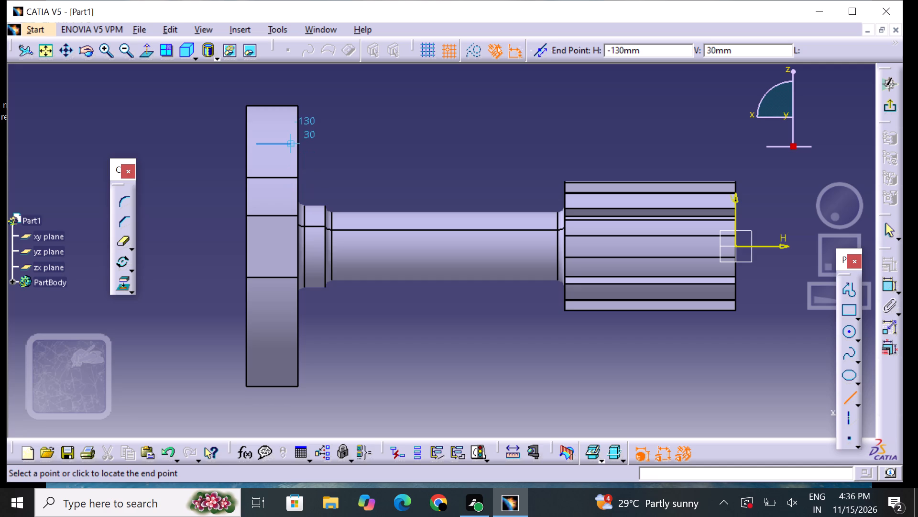
{"action": "left_click", "coordinate": [274, 147]}
{"action": "left_click", "coordinate": [385, 166]}
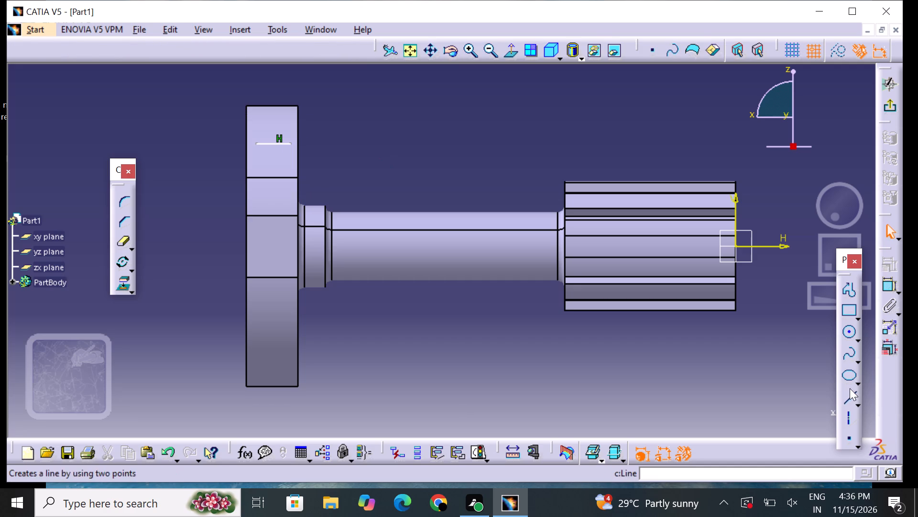
{"action": "left_click", "coordinate": [849, 389]}
{"action": "left_click", "coordinate": [257, 142]}
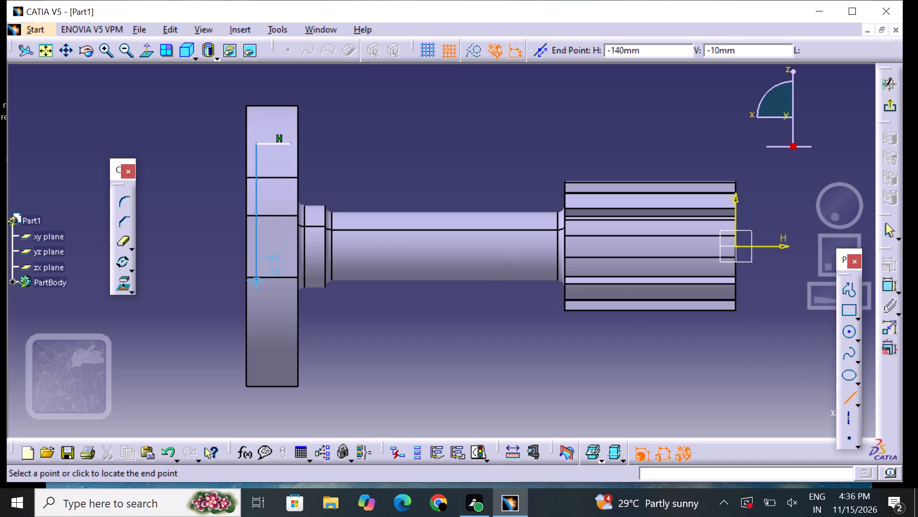
{"action": "left_click", "coordinate": [264, 249]}
{"action": "left_click", "coordinate": [418, 331]}
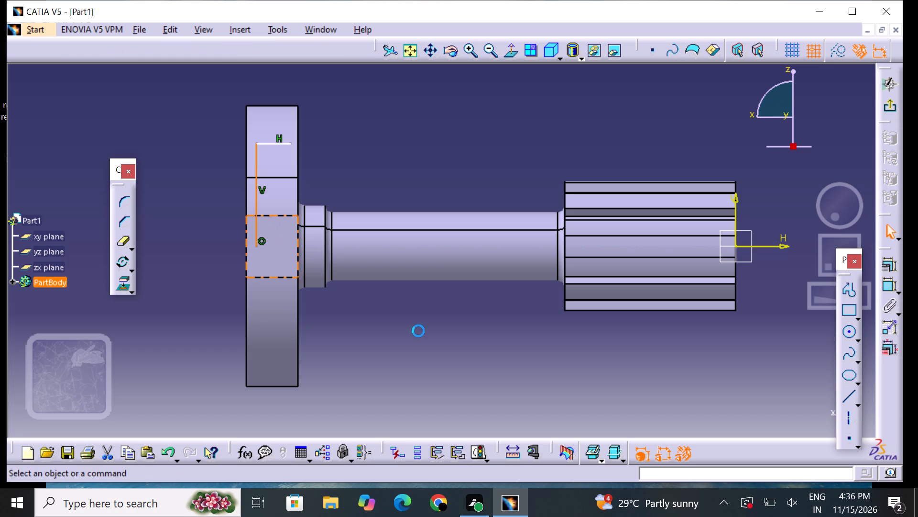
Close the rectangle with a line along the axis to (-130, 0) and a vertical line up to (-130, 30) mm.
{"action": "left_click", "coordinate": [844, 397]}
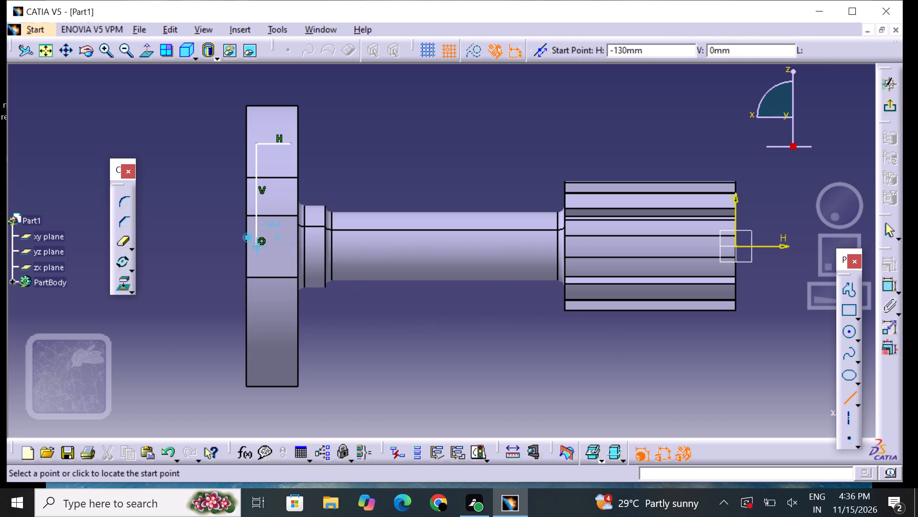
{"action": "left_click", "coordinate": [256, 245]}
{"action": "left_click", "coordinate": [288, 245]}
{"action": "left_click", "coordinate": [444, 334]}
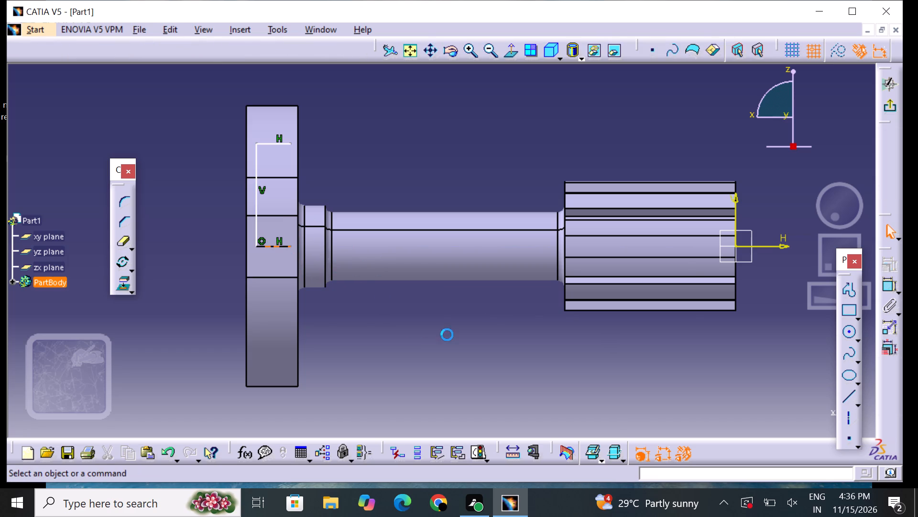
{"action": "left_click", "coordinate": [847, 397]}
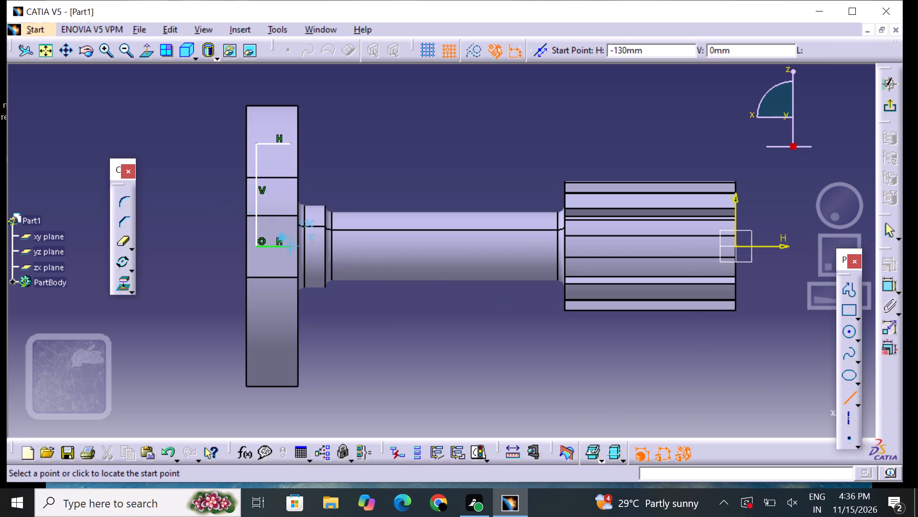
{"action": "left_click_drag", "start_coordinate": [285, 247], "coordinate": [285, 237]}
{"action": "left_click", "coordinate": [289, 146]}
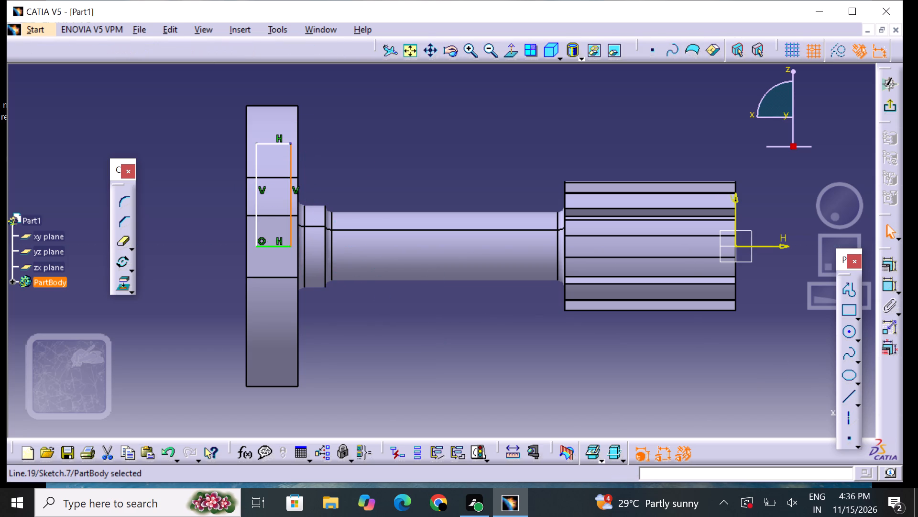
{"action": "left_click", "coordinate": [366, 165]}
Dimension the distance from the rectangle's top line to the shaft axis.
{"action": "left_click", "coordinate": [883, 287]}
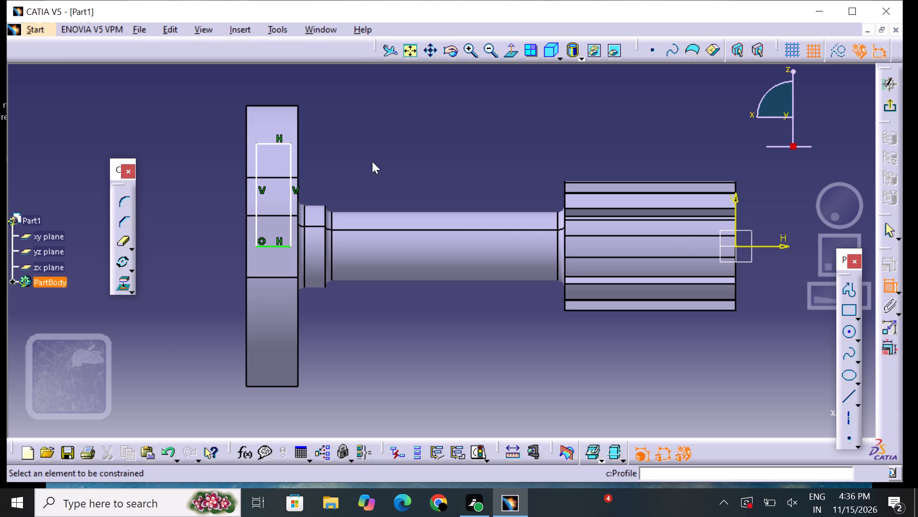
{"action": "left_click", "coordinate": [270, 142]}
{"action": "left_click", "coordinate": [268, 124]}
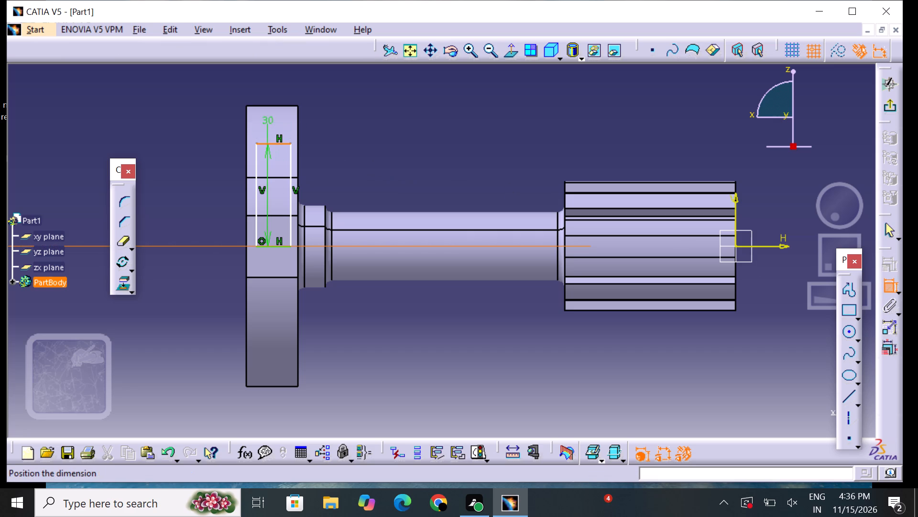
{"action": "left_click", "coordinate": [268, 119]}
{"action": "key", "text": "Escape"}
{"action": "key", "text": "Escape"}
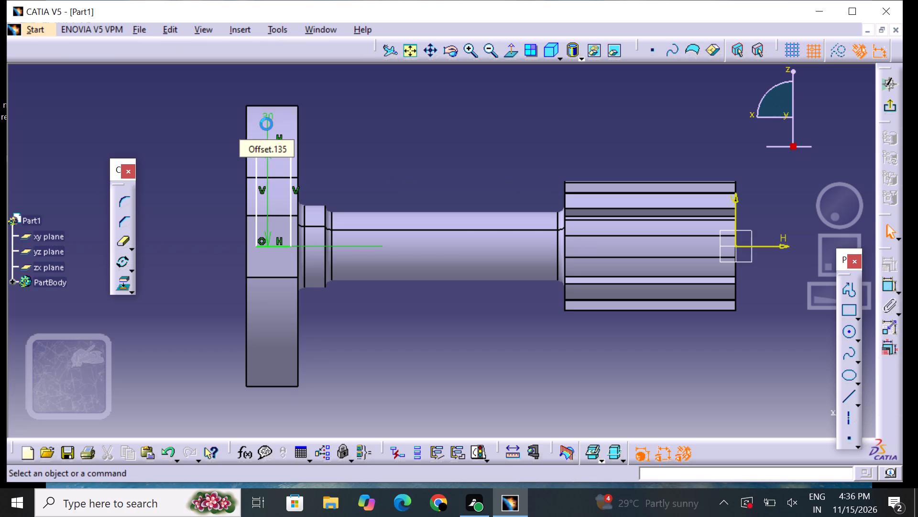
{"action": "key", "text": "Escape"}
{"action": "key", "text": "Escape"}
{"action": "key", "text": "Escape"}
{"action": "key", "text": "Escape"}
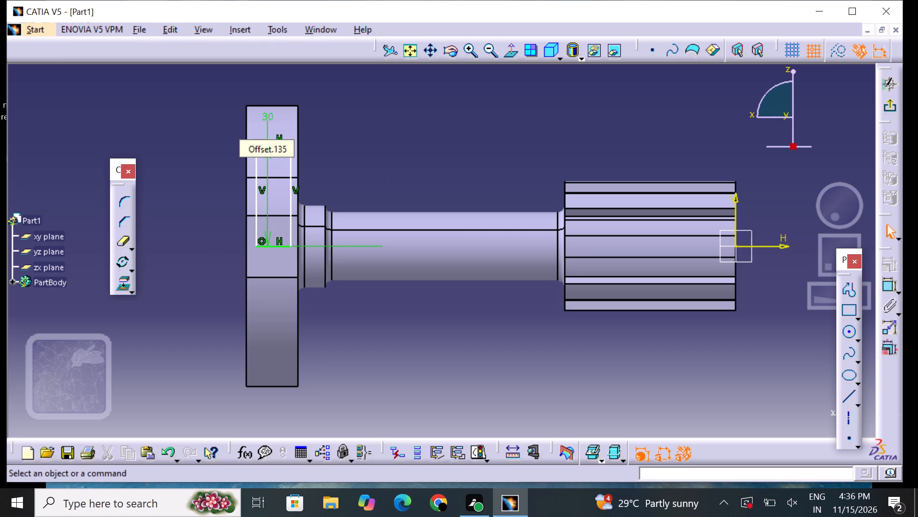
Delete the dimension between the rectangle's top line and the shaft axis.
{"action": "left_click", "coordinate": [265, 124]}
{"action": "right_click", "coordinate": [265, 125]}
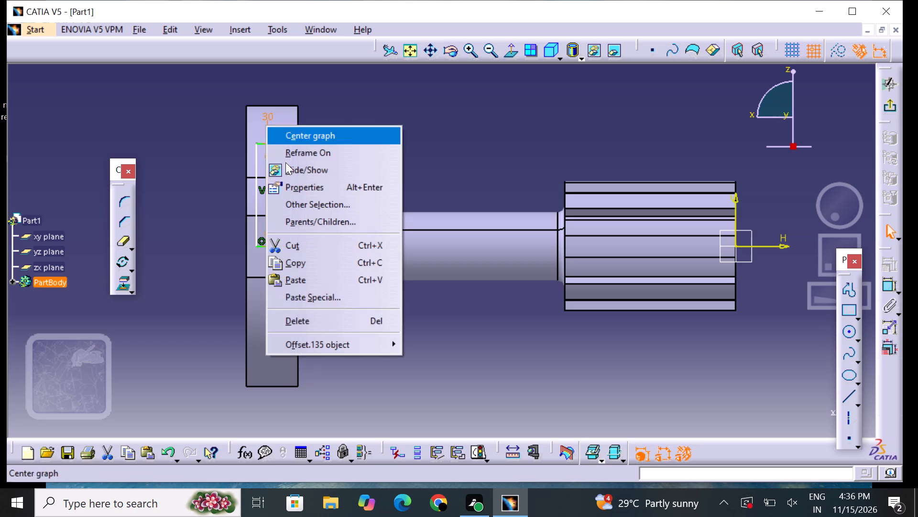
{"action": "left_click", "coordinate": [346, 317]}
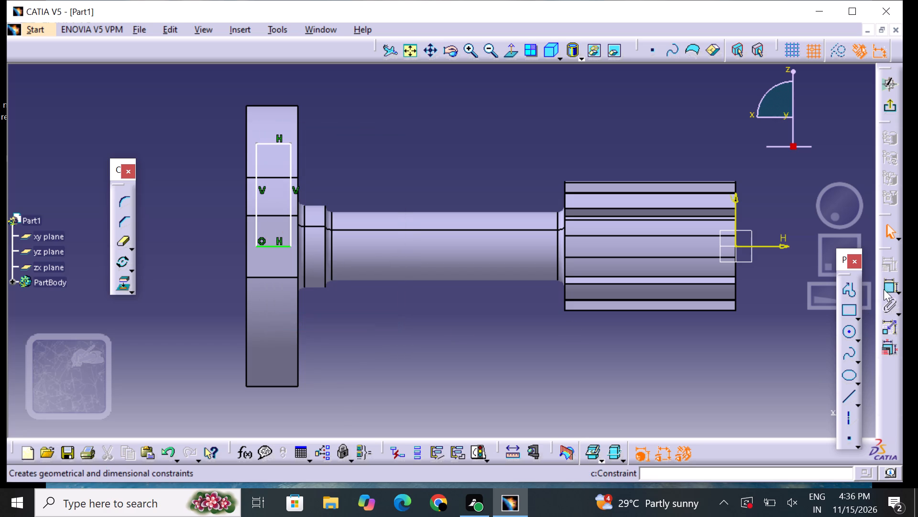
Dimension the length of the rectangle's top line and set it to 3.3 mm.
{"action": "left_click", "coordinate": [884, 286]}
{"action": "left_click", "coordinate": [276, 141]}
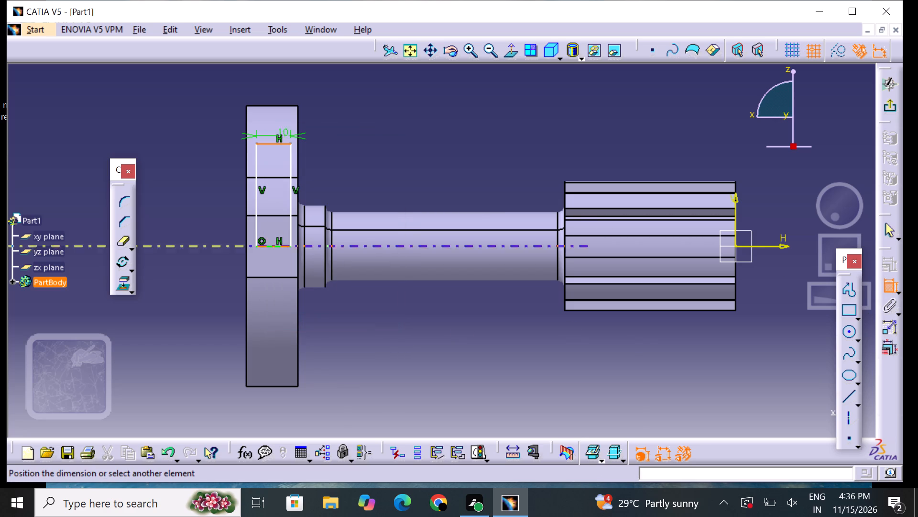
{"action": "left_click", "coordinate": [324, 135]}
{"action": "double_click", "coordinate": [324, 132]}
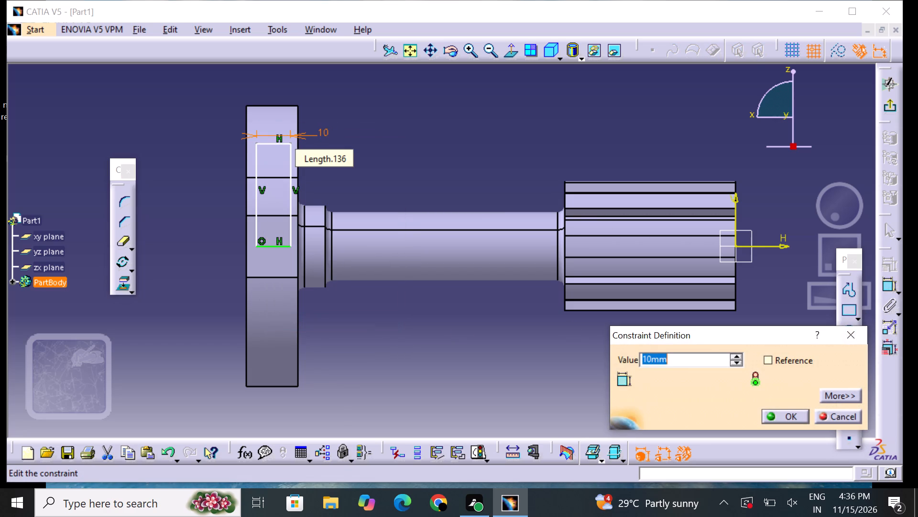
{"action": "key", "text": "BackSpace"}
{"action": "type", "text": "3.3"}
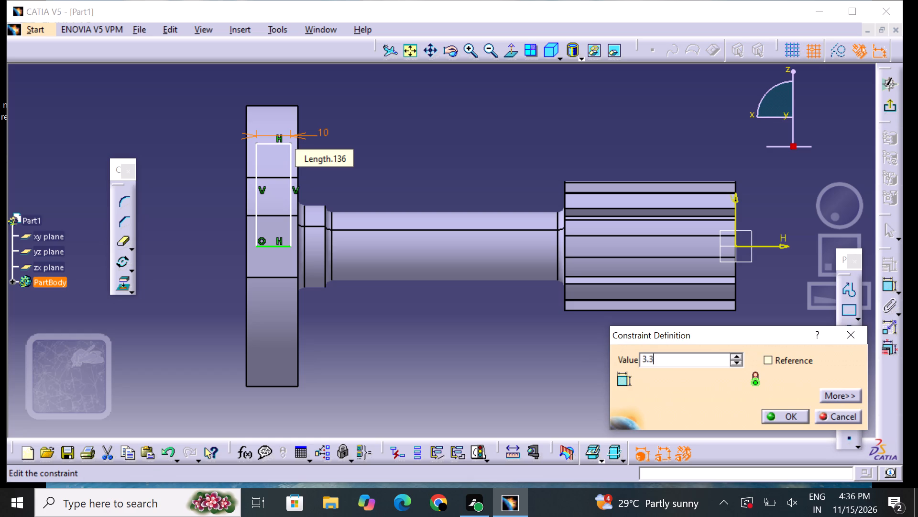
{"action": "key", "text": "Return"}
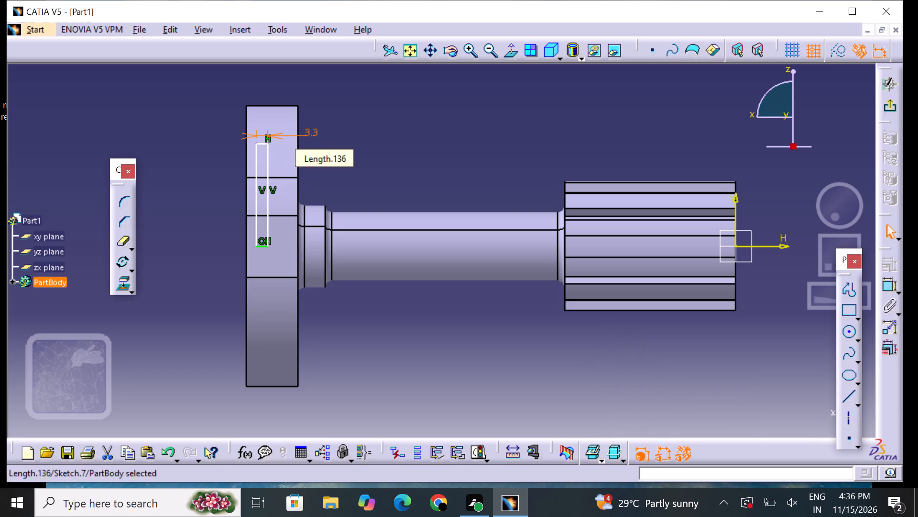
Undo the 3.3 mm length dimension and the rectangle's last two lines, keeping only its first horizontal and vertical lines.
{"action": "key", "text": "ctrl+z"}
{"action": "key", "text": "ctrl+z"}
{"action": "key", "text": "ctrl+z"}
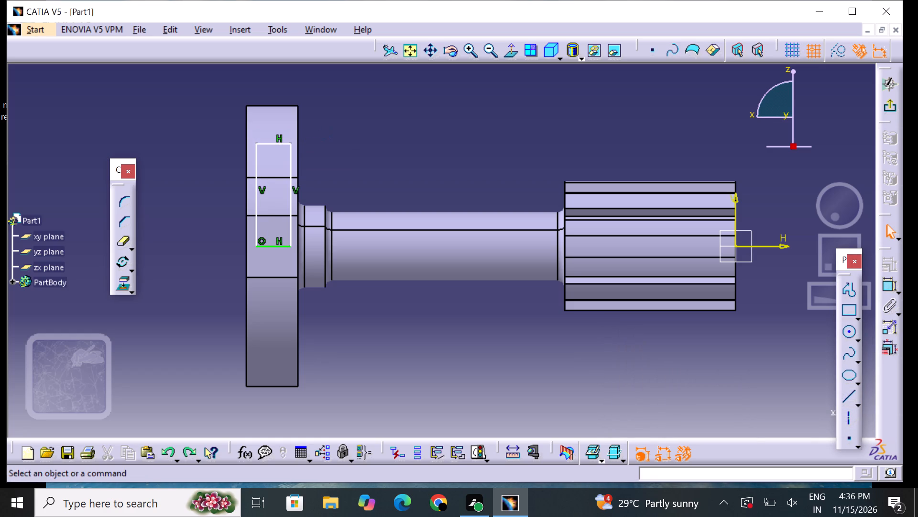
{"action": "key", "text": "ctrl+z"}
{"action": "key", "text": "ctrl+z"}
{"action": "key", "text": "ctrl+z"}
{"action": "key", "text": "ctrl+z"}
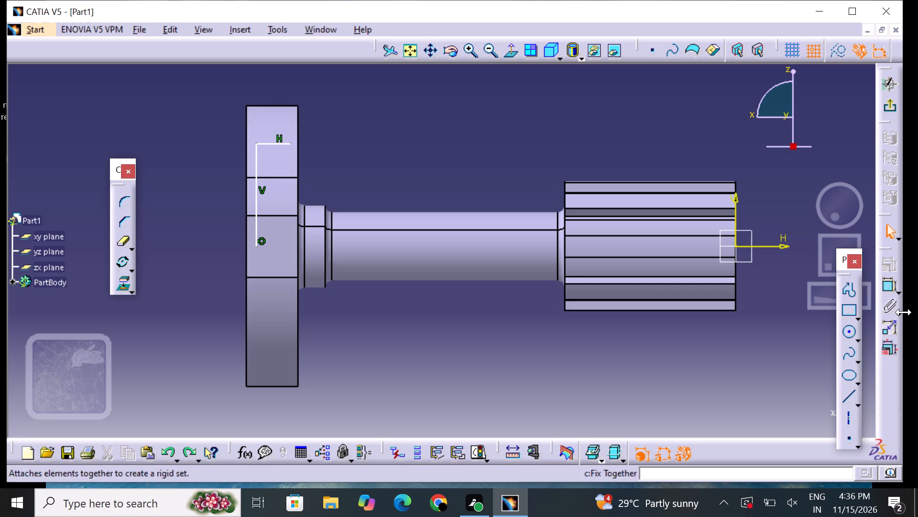
Dimension the profile's top horizontal line from the shaft axis.
{"action": "left_click", "coordinate": [890, 289]}
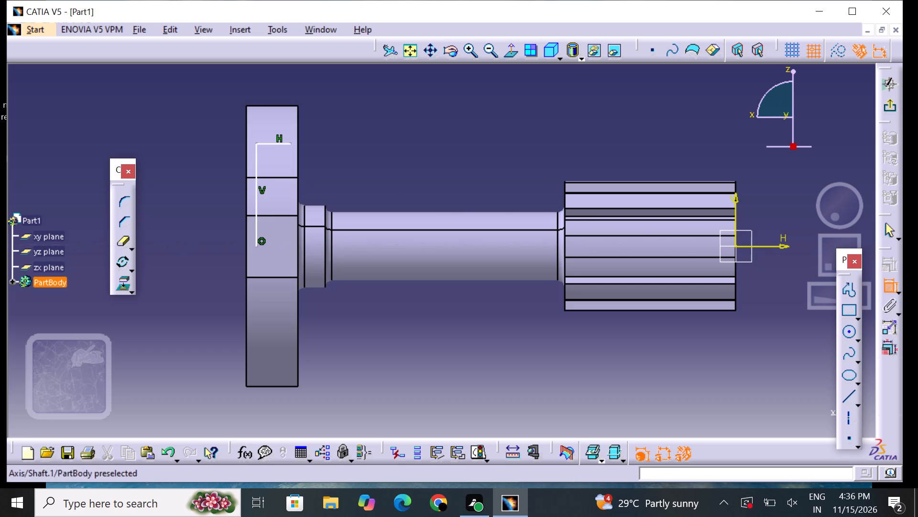
{"action": "left_click", "coordinate": [273, 143]}
{"action": "left_click", "coordinate": [269, 126]}
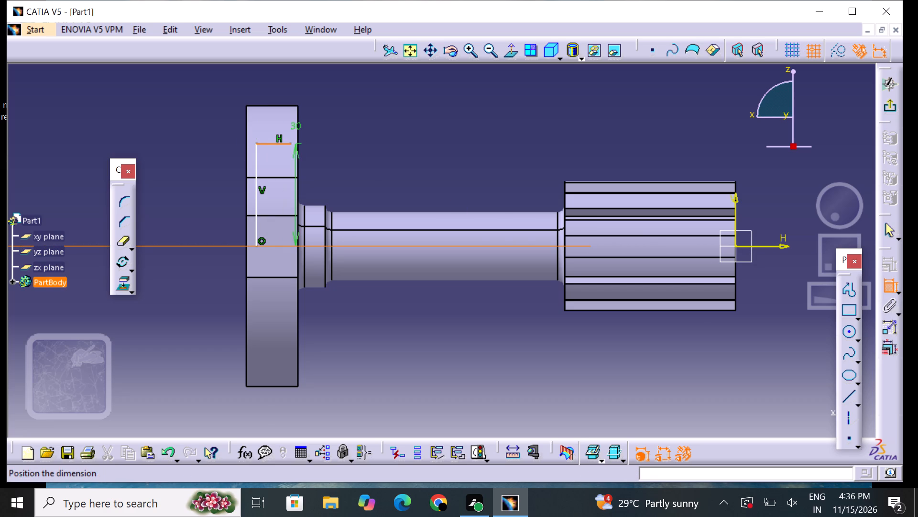
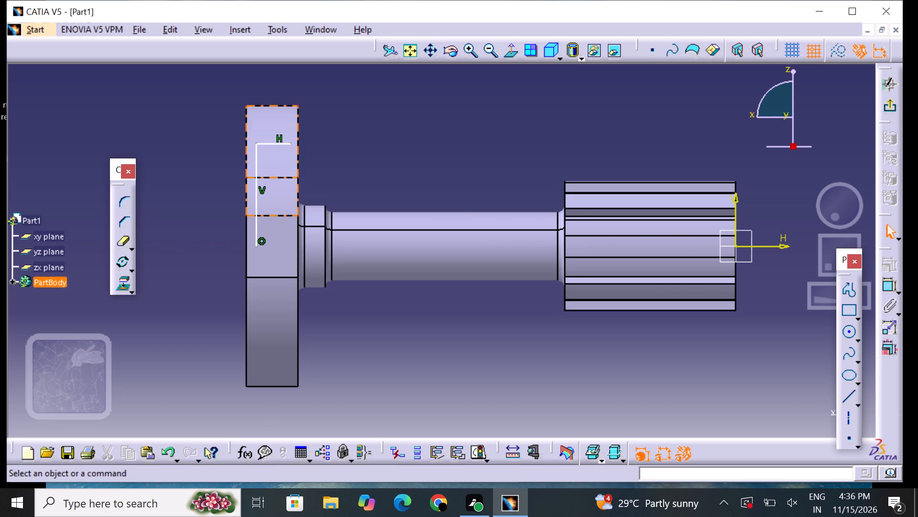
Dimension the length of the profile's top horizontal line and set it to 3.3 mm.
{"action": "left_click", "coordinate": [887, 290]}
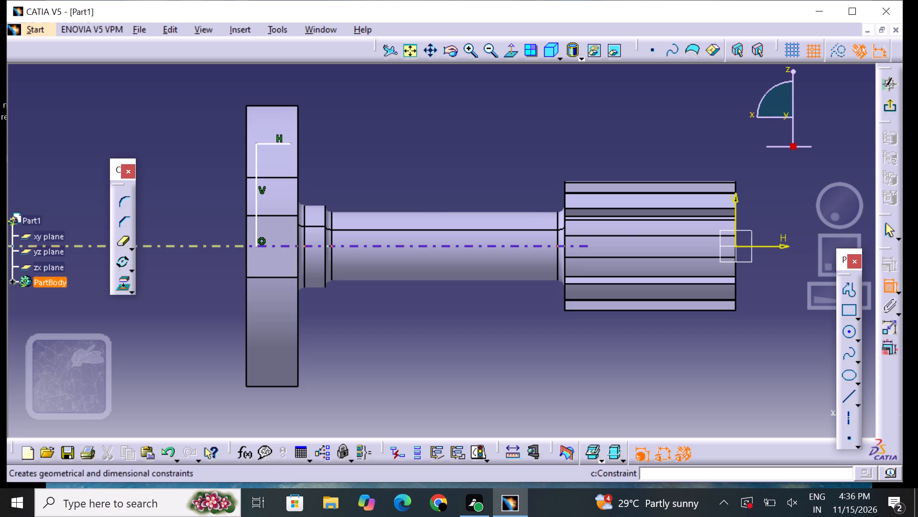
{"action": "left_click", "coordinate": [287, 141]}
{"action": "left_click", "coordinate": [309, 129]}
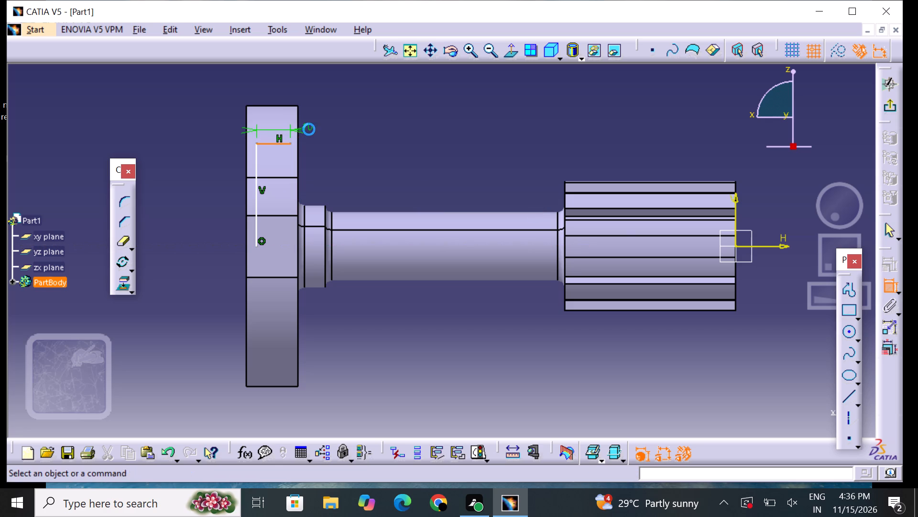
{"action": "left_click", "coordinate": [310, 128]}
{"action": "left_click", "coordinate": [310, 128]}
{"action": "key", "text": "BackSpace"}
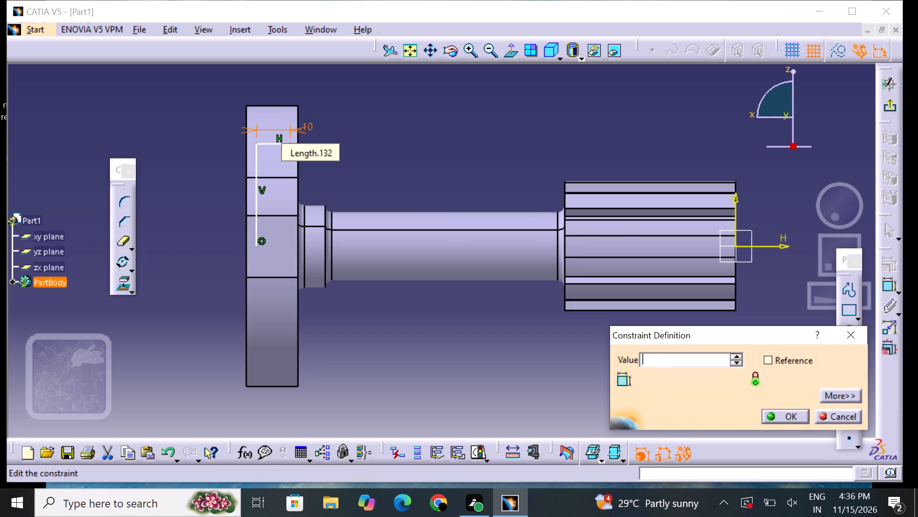
{"action": "key", "text": "3"}
{"action": "type", "text": ".3"}
{"action": "key", "text": "Return"}
{"action": "left_click", "coordinate": [387, 118]}
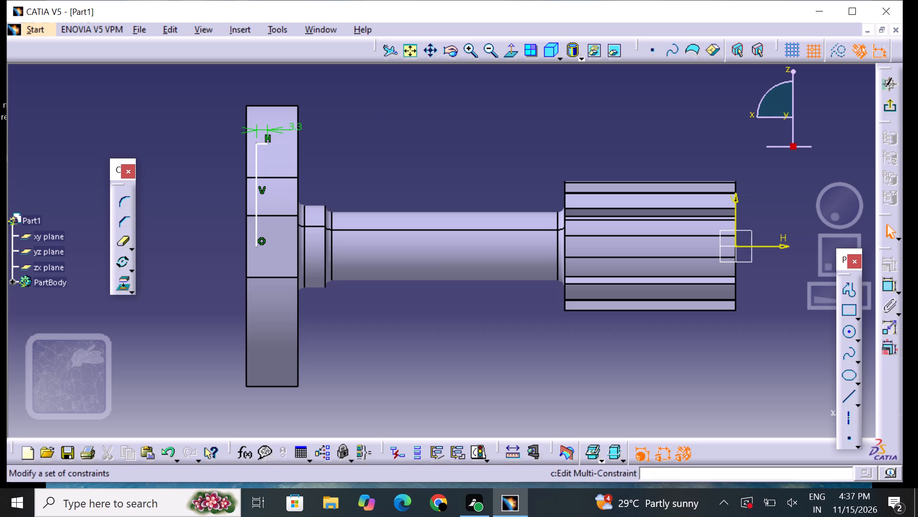
Close the profile with a horizontal line about 10 mm long on the shaft axis and a slanted line up to the top line's free end.
{"action": "left_click", "coordinate": [845, 289]}
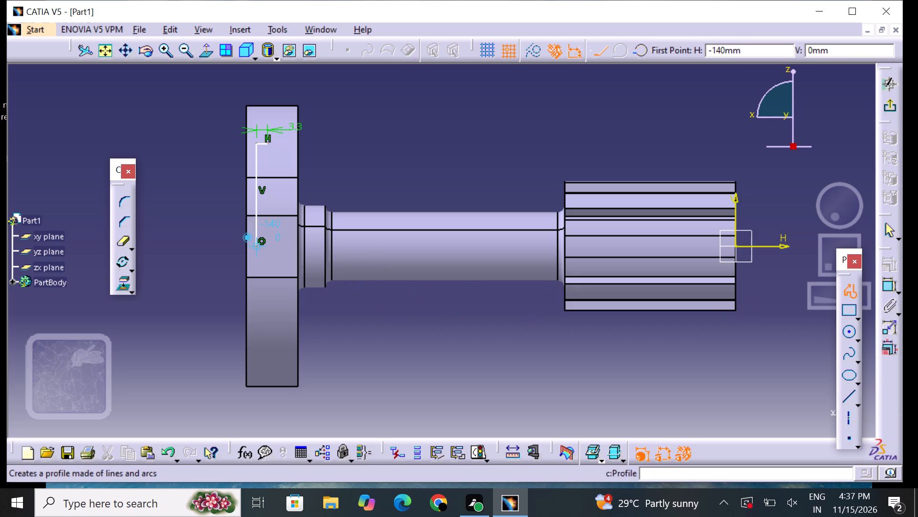
{"action": "left_click", "coordinate": [258, 247]}
{"action": "left_click", "coordinate": [284, 244]}
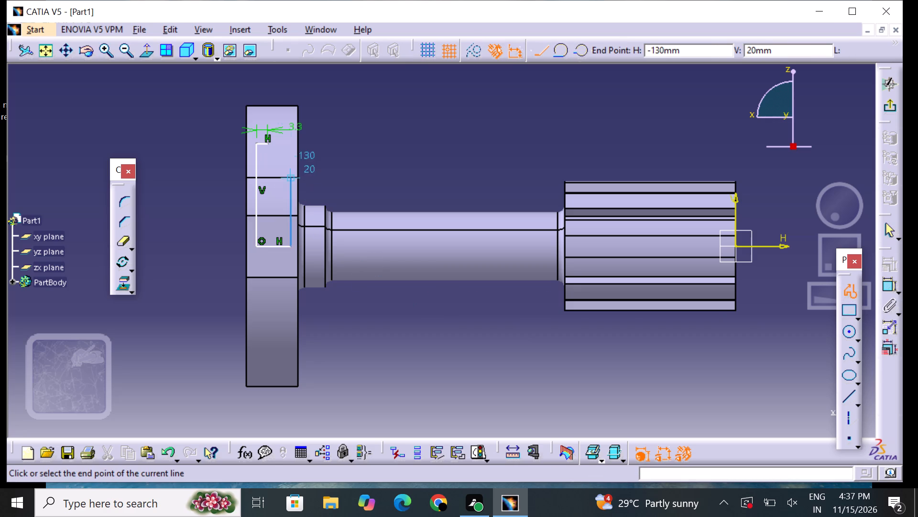
{"action": "left_click", "coordinate": [272, 145]}
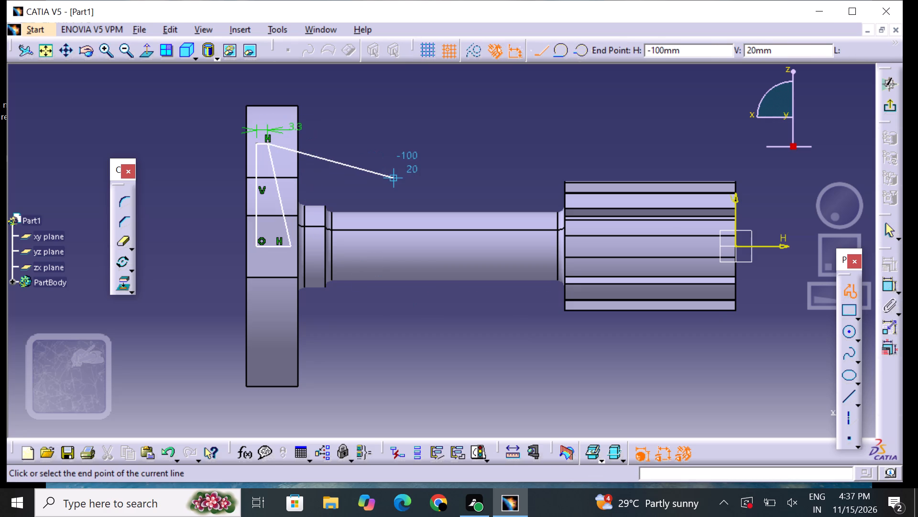
{"action": "key", "text": "Escape"}
{"action": "key", "text": "Escape"}
{"action": "left_click", "coordinate": [379, 177]}
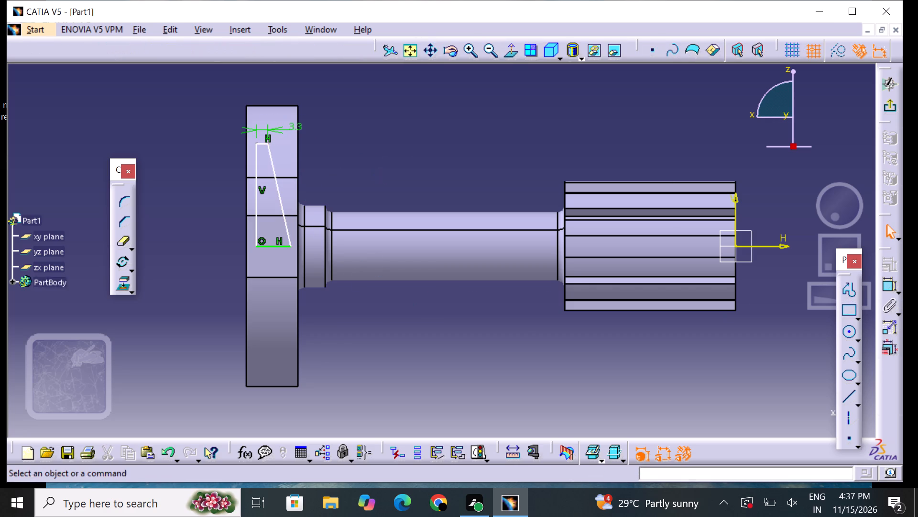
Dimension the length of the profile's bottom line on the shaft axis and set it to 5 mm.
{"action": "left_click", "coordinate": [887, 287]}
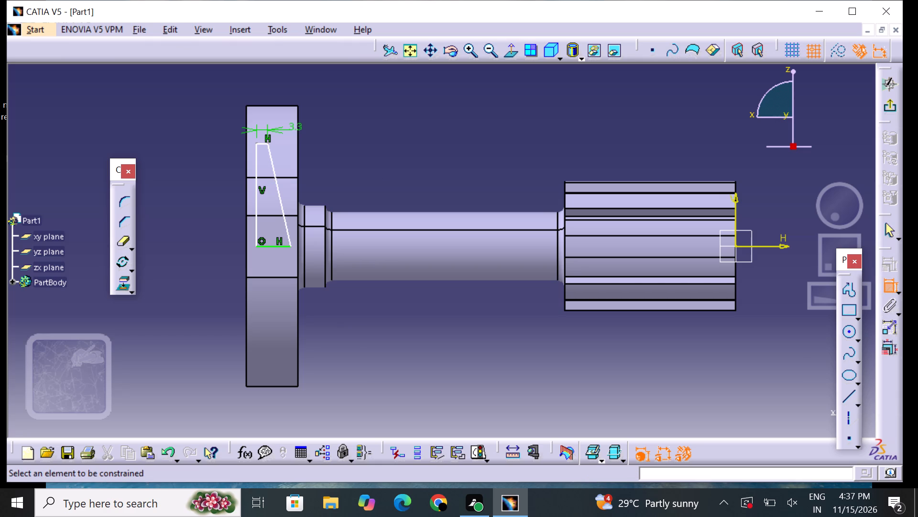
{"action": "left_click", "coordinate": [277, 246]}
{"action": "left_click", "coordinate": [269, 261]}
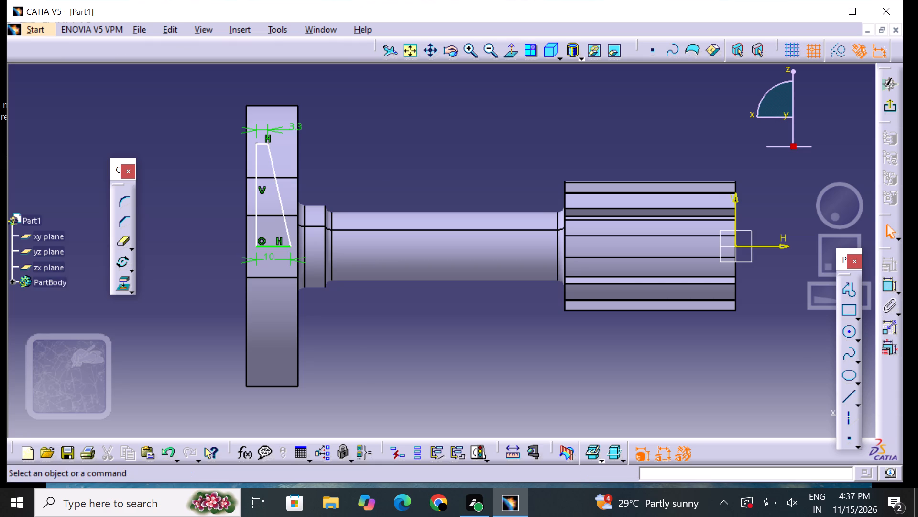
{"action": "double_click", "coordinate": [270, 256]}
{"action": "key", "text": "BackSpace"}
{"action": "key", "text": "5"}
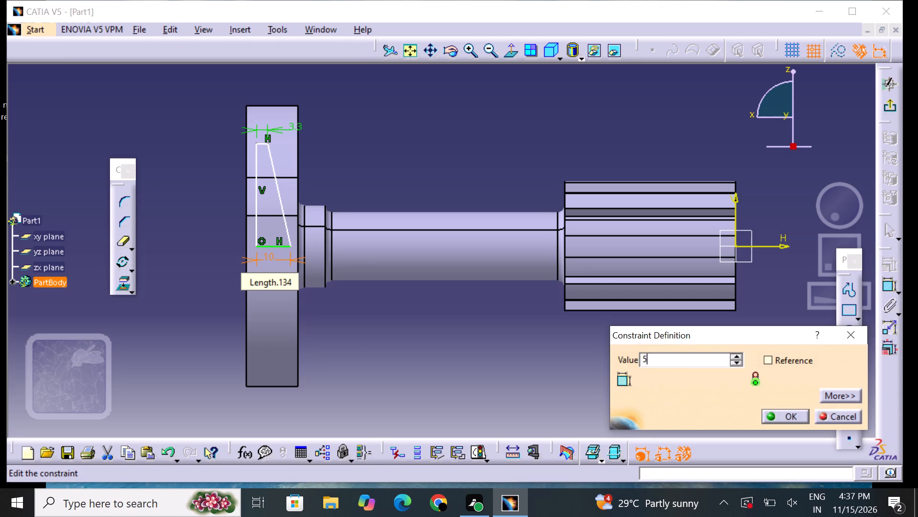
{"action": "key", "text": "Return"}
{"action": "left_click", "coordinate": [359, 345]}
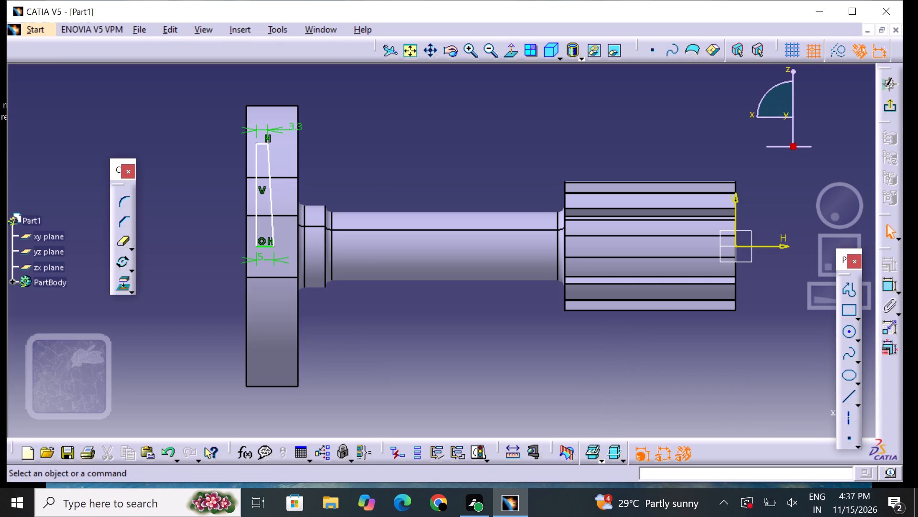
Dimension the length of the profile's vertical line and set it to 25 mm.
{"action": "left_click", "coordinate": [886, 287]}
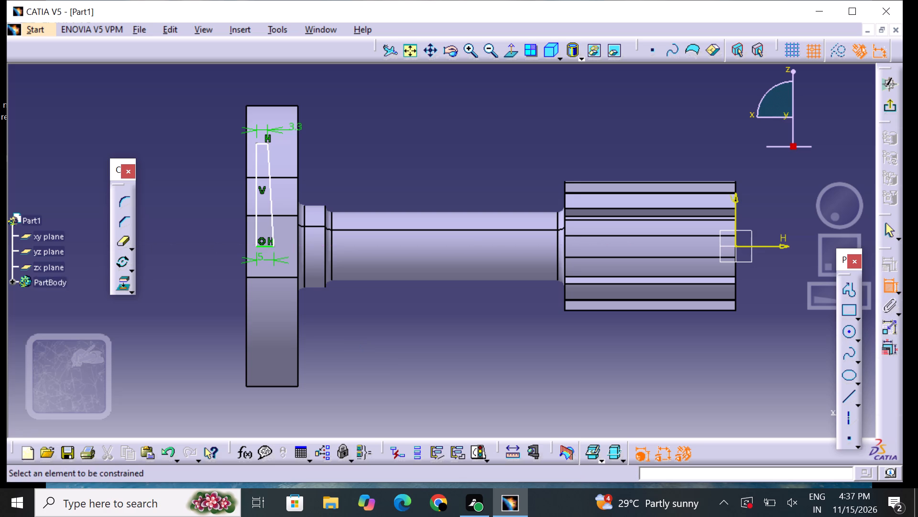
{"action": "left_click", "coordinate": [254, 207]}
{"action": "left_click", "coordinate": [210, 212]}
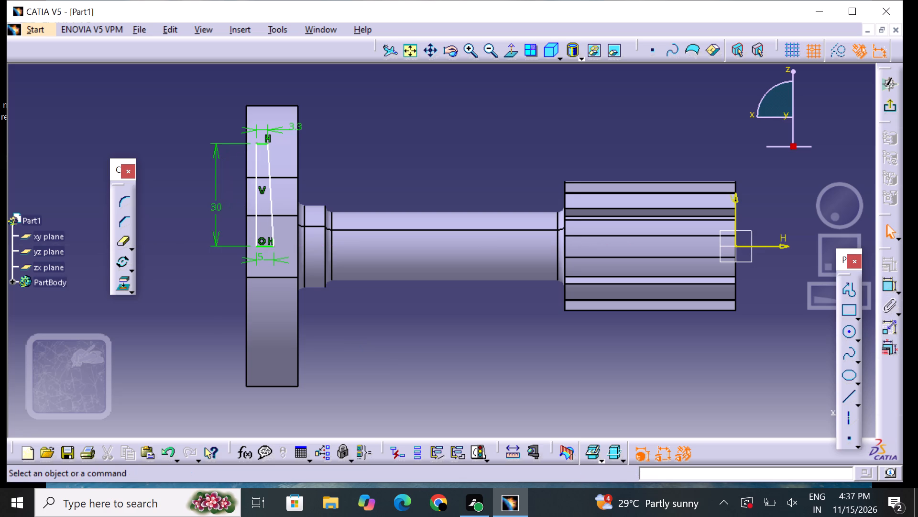
{"action": "double_click", "coordinate": [213, 208]}
{"action": "key", "text": "BackSpace"}
{"action": "type", "text": "25"}
{"action": "key", "text": "Return"}
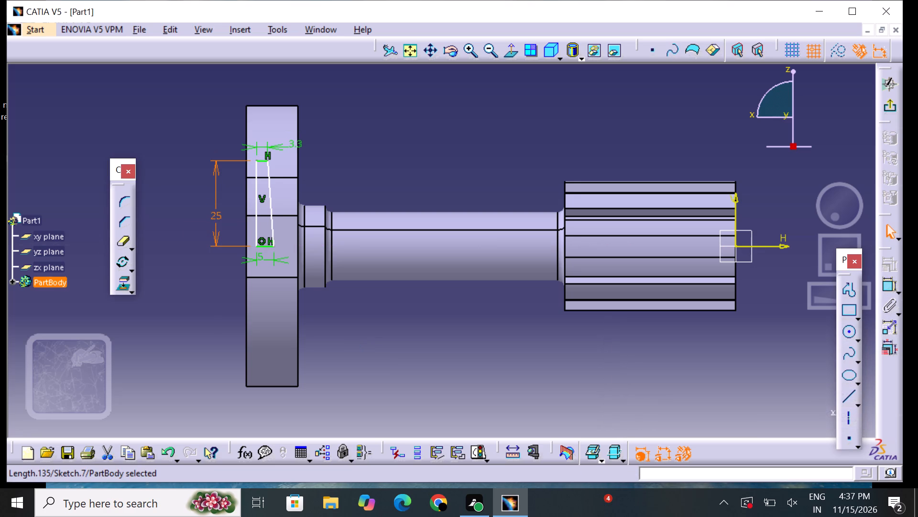
{"action": "left_click", "coordinate": [466, 363]}
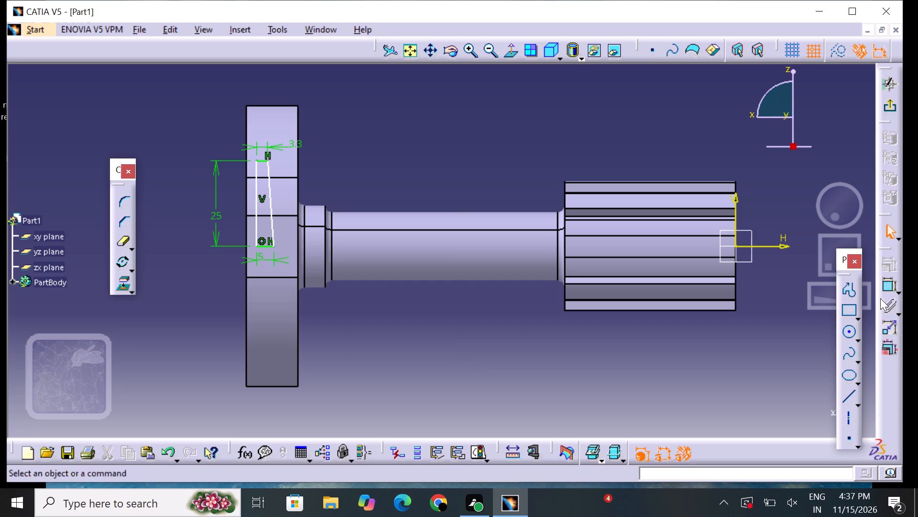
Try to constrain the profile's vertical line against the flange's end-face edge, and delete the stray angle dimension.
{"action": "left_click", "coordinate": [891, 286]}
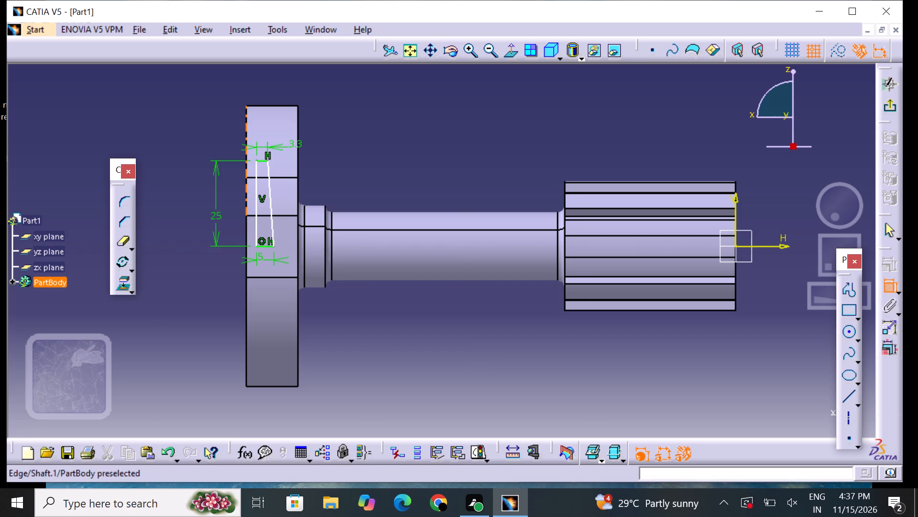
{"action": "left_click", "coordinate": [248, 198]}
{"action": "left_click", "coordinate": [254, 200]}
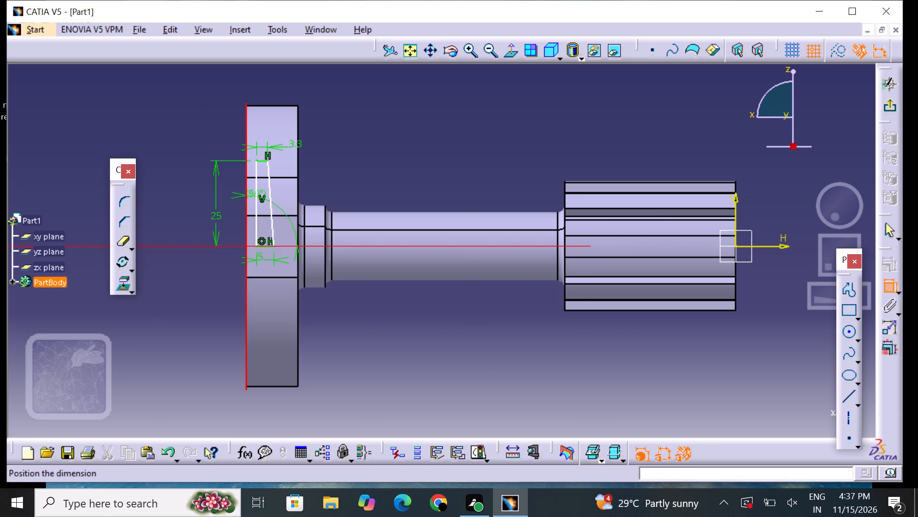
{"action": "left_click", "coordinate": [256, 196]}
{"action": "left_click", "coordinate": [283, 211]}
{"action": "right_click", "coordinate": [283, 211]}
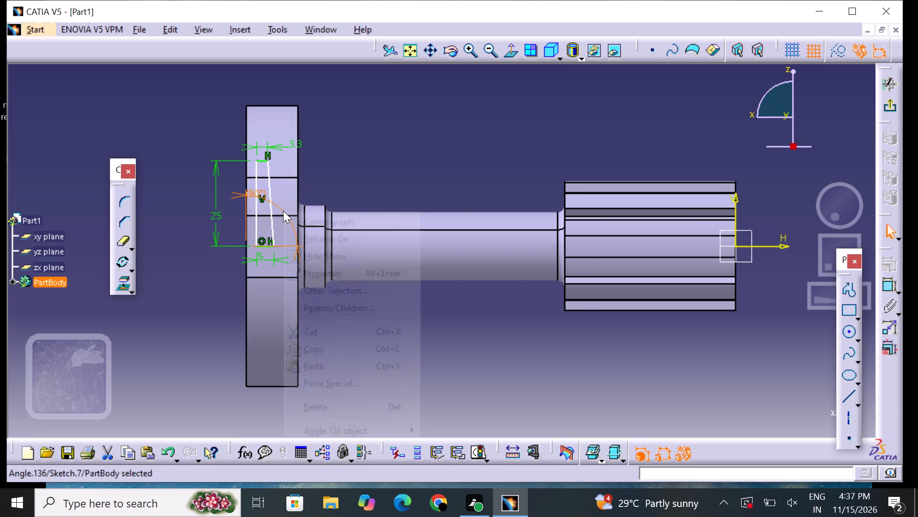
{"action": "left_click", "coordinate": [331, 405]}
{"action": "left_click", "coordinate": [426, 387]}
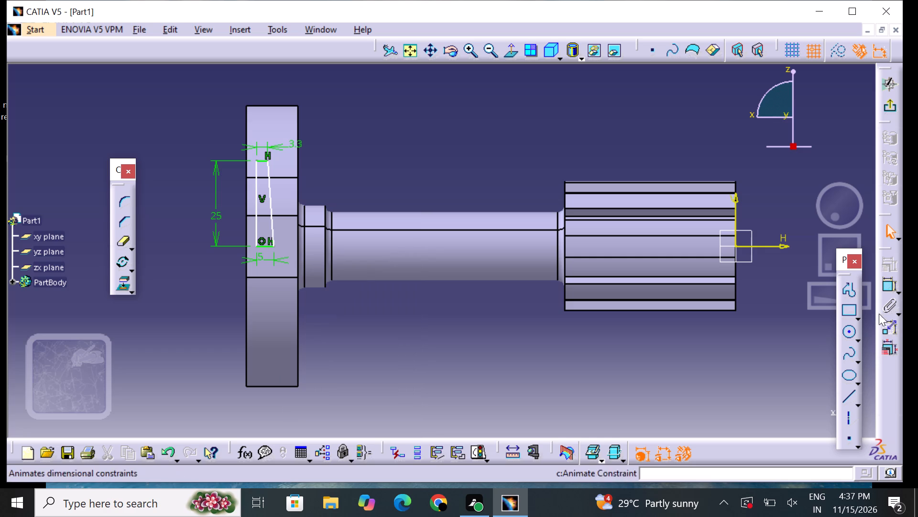
Make the profile's vertical line coincident with the flange's outer end-face edge.
{"action": "left_click", "coordinate": [887, 284]}
{"action": "left_click", "coordinate": [256, 209]}
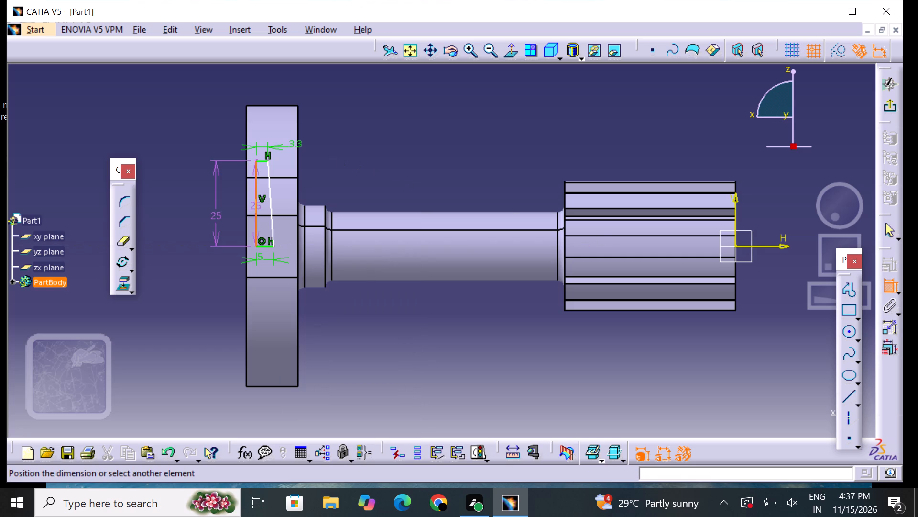
{"action": "left_click", "coordinate": [244, 209]}
{"action": "right_click", "coordinate": [241, 209]}
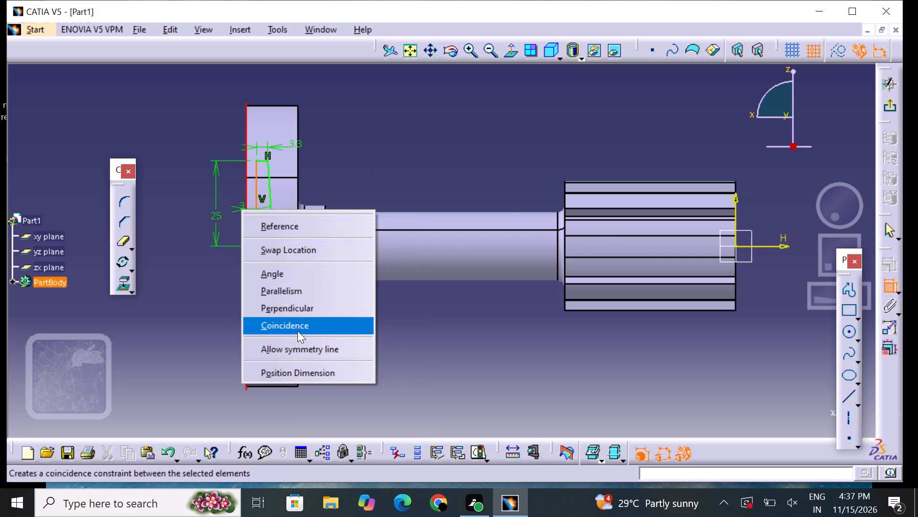
{"action": "left_click", "coordinate": [298, 330]}
{"action": "left_click", "coordinate": [373, 355]}
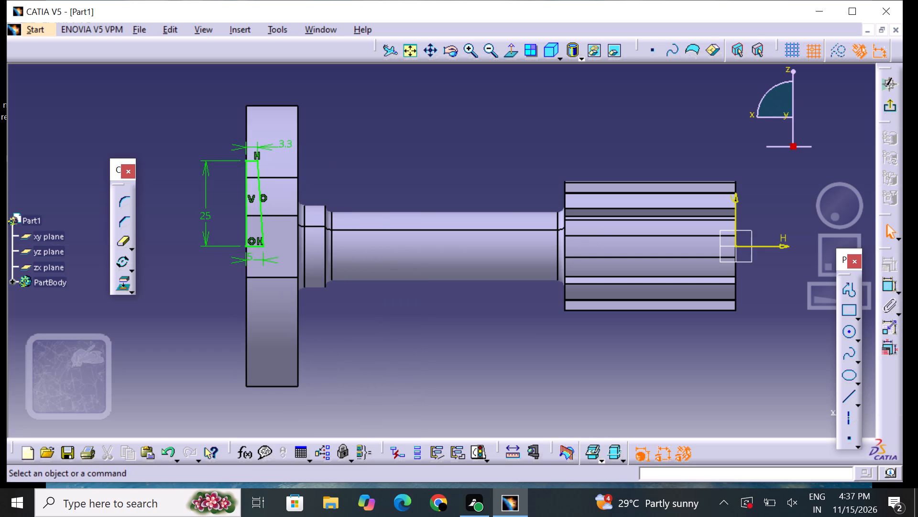
Exit the sketch and cut a 360° groove from the profile, using its bottom line on the shaft axis as the rotation axis.
{"action": "left_click", "coordinate": [888, 114]}
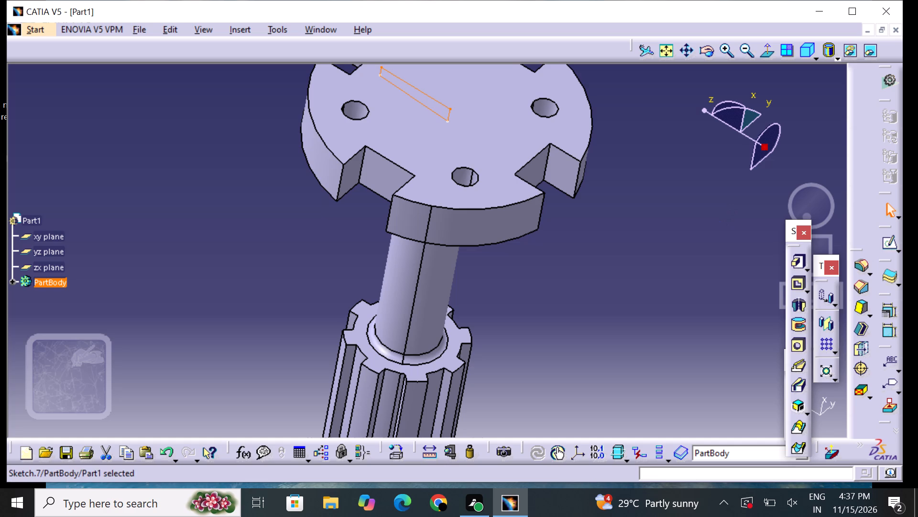
{"action": "middle_click_drag", "start_coordinate": [610, 292], "coordinate": [597, 309]}
{"action": "middle_click_drag", "start_coordinate": [624, 264], "coordinate": [623, 431]}
{"action": "right_click_drag", "start_coordinate": [624, 268], "coordinate": [623, 438]}
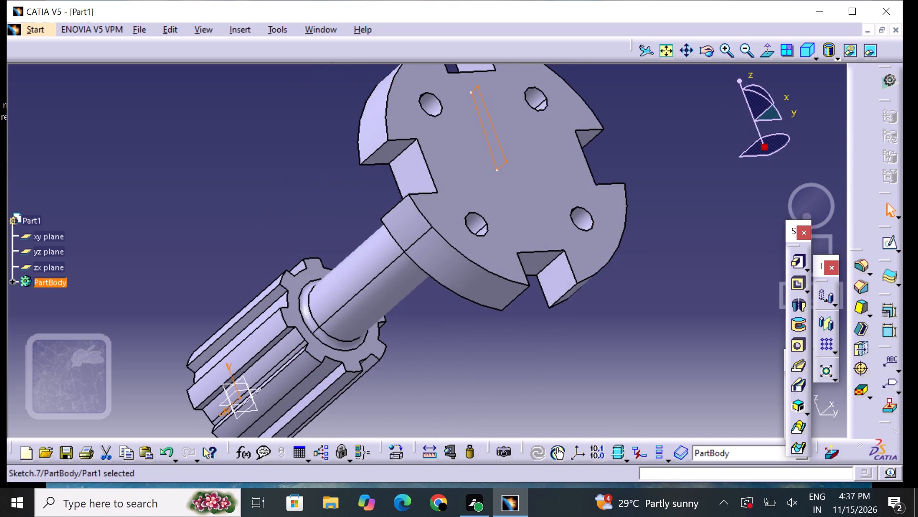
{"action": "middle_click_drag", "start_coordinate": [650, 263], "coordinate": [635, 361]}
{"action": "right_click_drag", "start_coordinate": [652, 288], "coordinate": [635, 363]}
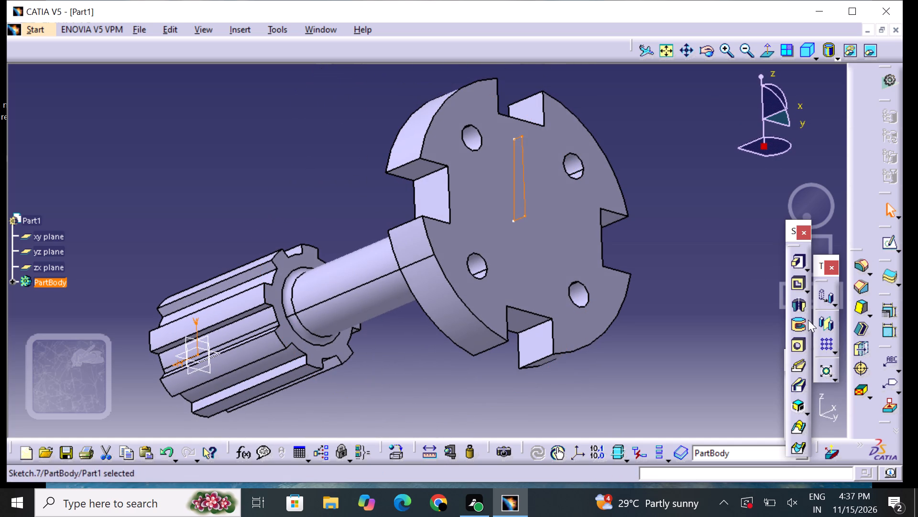
{"action": "left_click", "coordinate": [798, 325]}
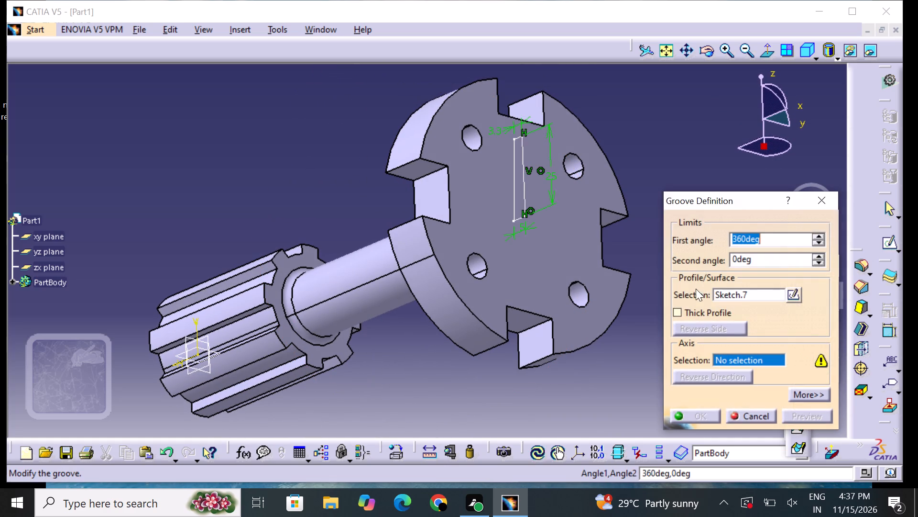
{"action": "left_click", "coordinate": [518, 217]}
{"action": "left_click", "coordinate": [809, 415]}
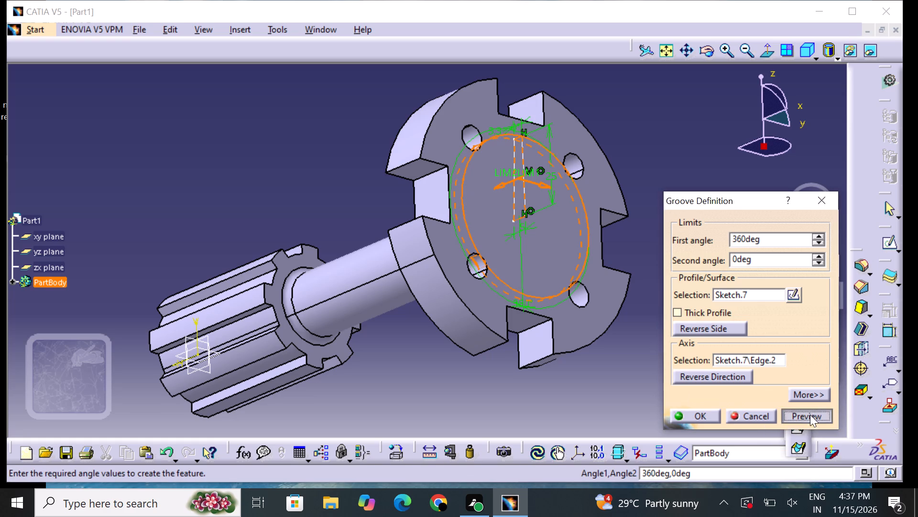
{"action": "left_click", "coordinate": [699, 414]}
{"action": "left_click", "coordinate": [595, 393]}
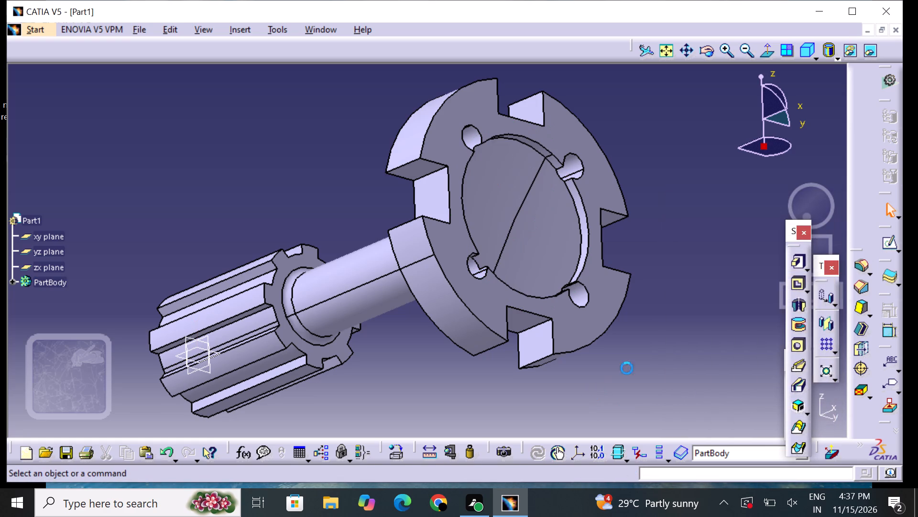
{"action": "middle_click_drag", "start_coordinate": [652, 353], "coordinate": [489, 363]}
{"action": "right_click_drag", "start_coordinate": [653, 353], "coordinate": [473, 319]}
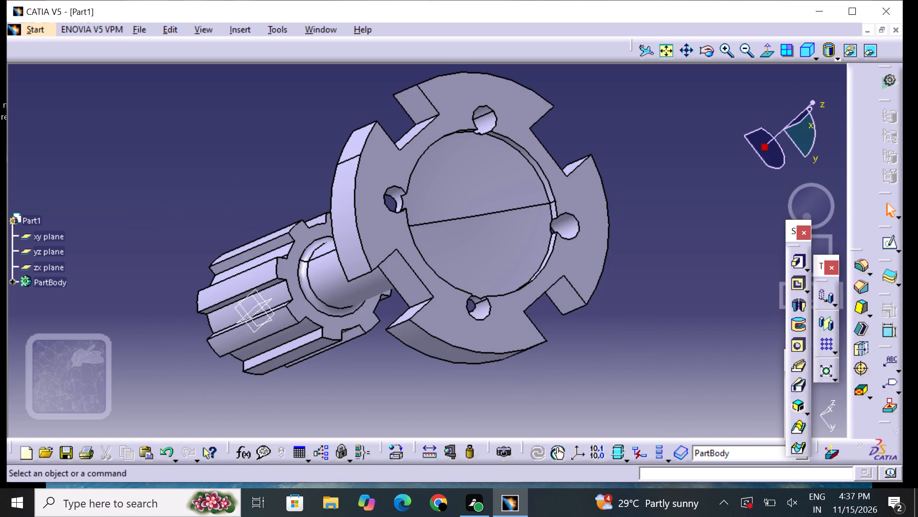
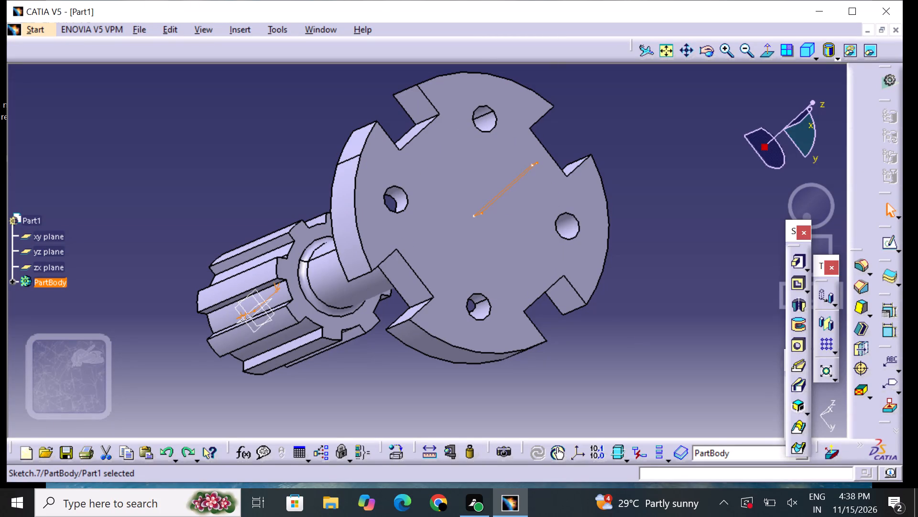
Reopen the sketch of the tapered recess profile at the flange's end face for editing.
{"action": "left_click", "coordinate": [882, 243]}
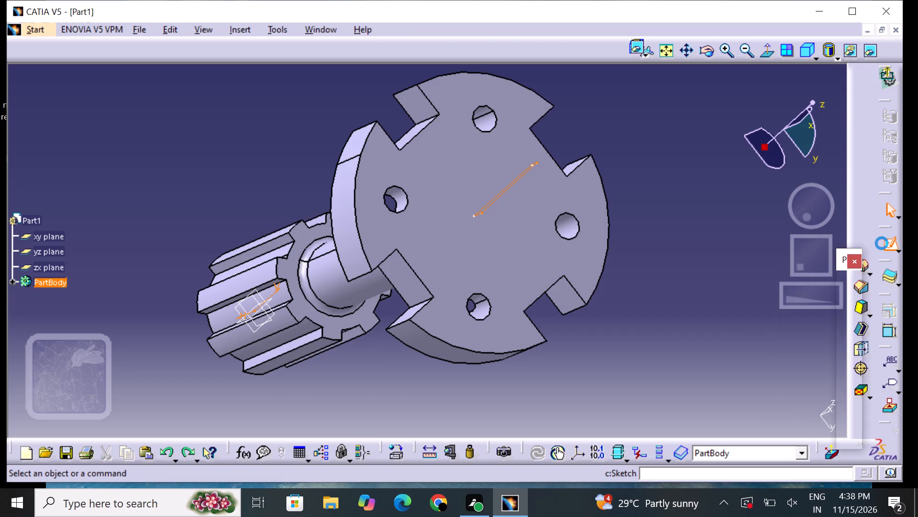
{"action": "middle_click_drag", "start_coordinate": [501, 287], "coordinate": [489, 351]}
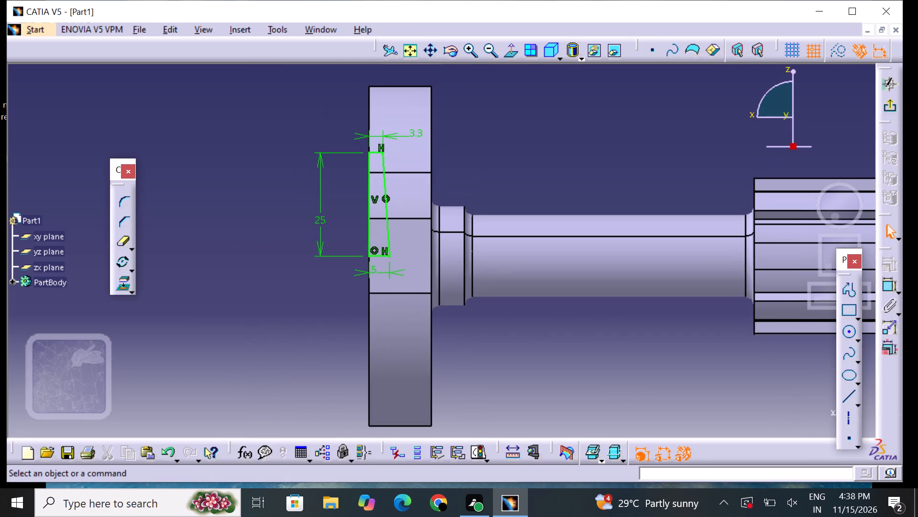
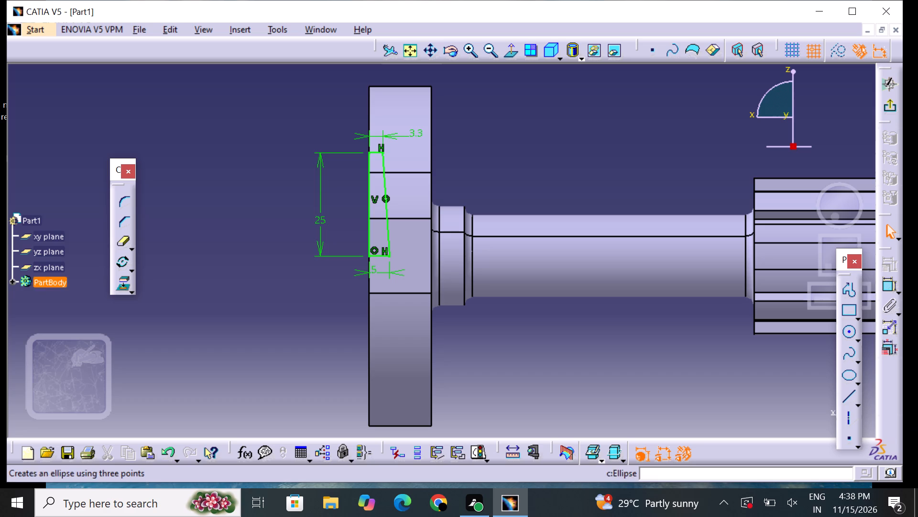
Round the profile's upper corner at the slanted side with a corner of about 4.6 mm radius, converting the upper edge's length to a distance.
{"action": "left_click", "coordinate": [119, 197]}
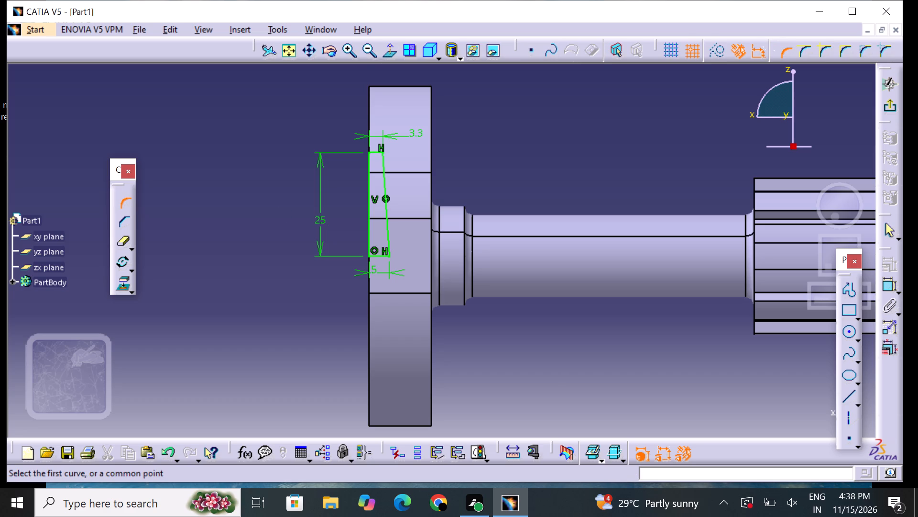
{"action": "left_click", "coordinate": [375, 151]}
{"action": "left_click", "coordinate": [383, 162]}
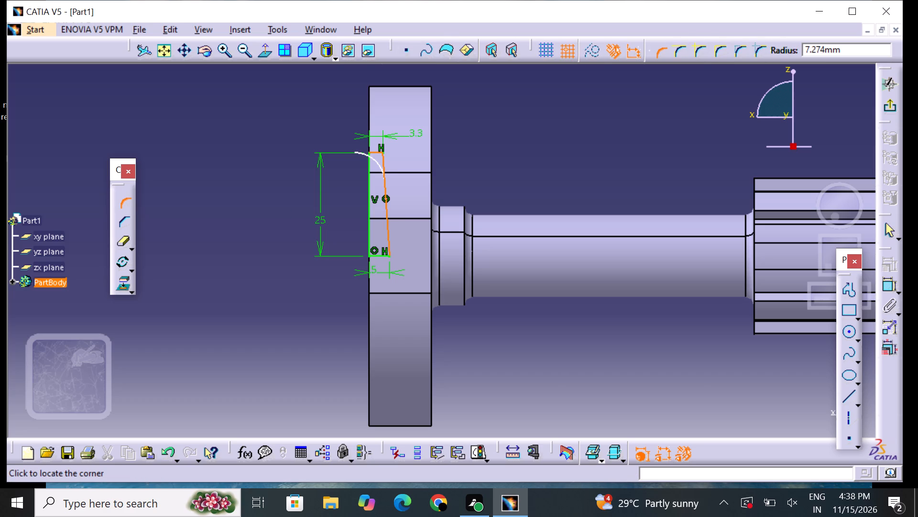
{"action": "left_click", "coordinate": [380, 158]}
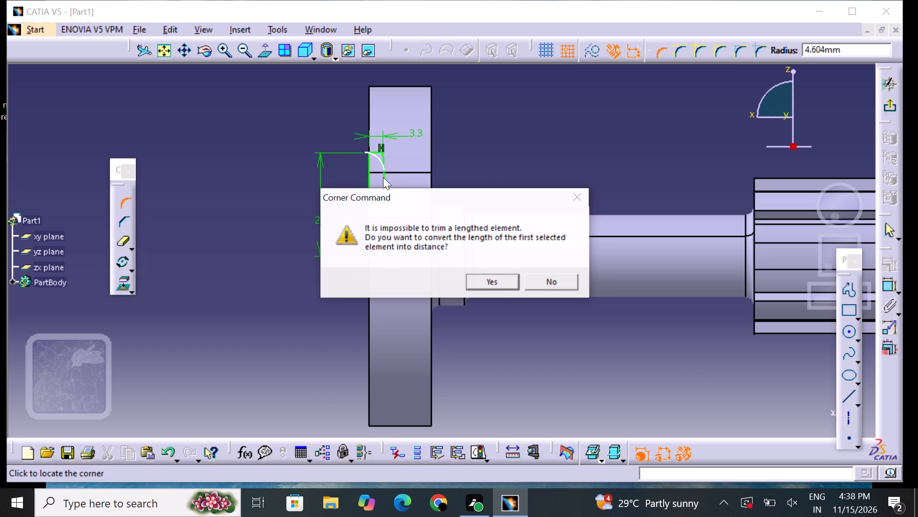
{"action": "left_click", "coordinate": [510, 288]}
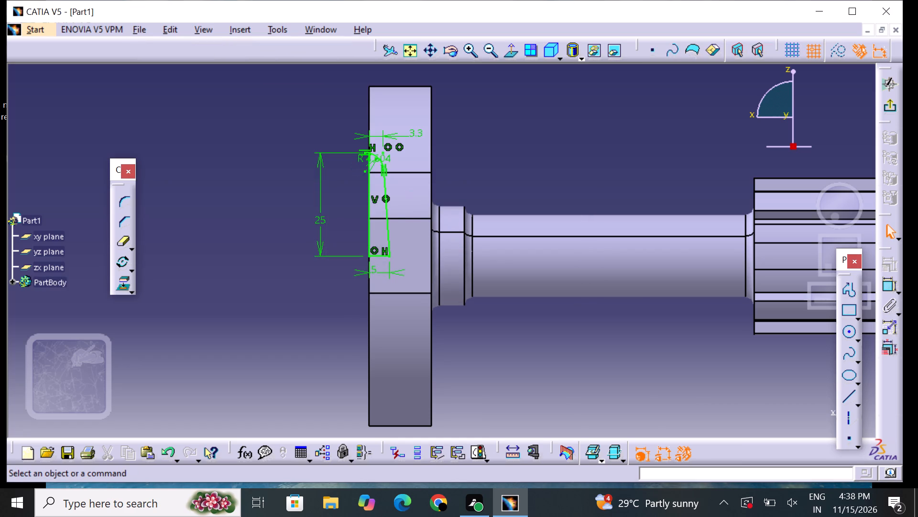
Set the corner's radius to 2 mm and exit the recess profile sketch.
{"action": "double_click", "coordinate": [361, 159]}
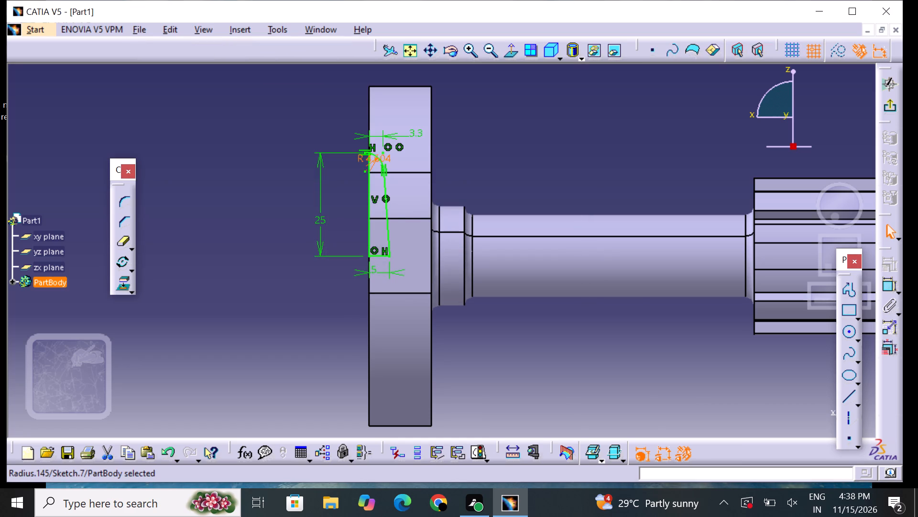
{"action": "double_click", "coordinate": [361, 158]}
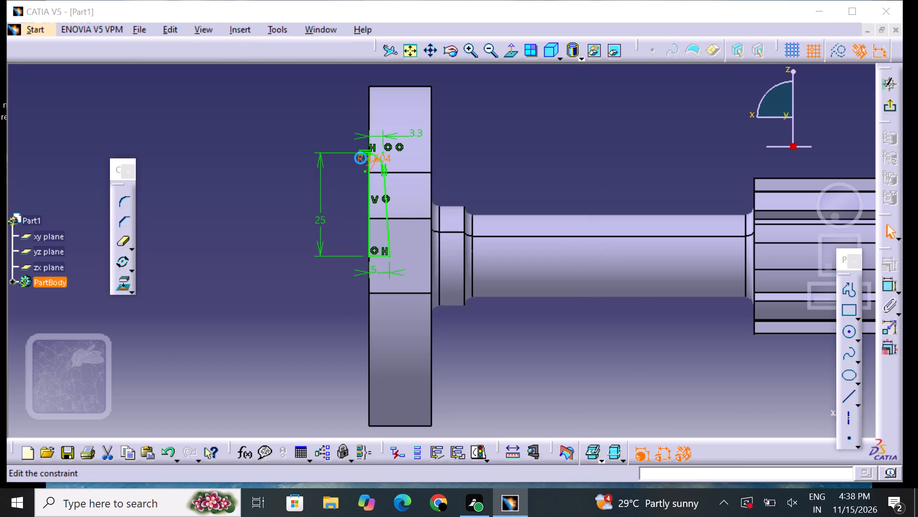
{"action": "key", "text": "BackSpace"}
{"action": "key", "text": "2"}
{"action": "key", "text": "Return"}
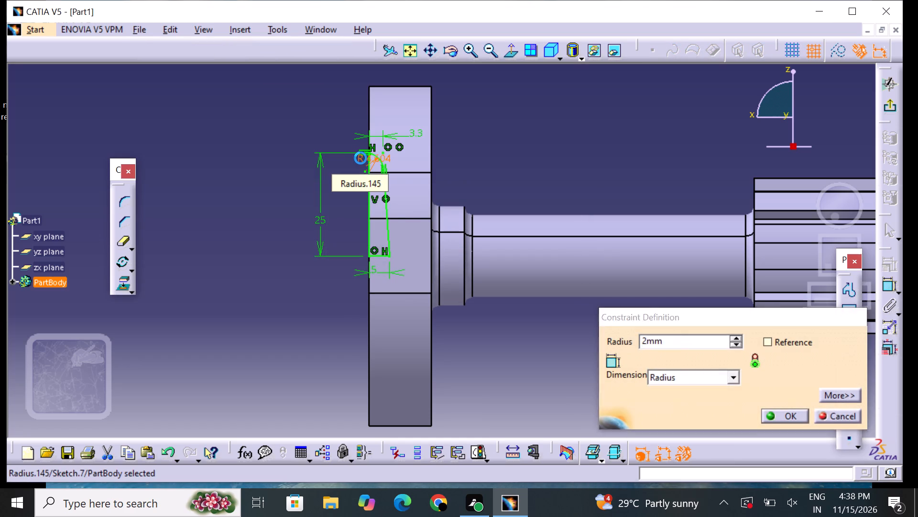
{"action": "left_click", "coordinate": [555, 171]}
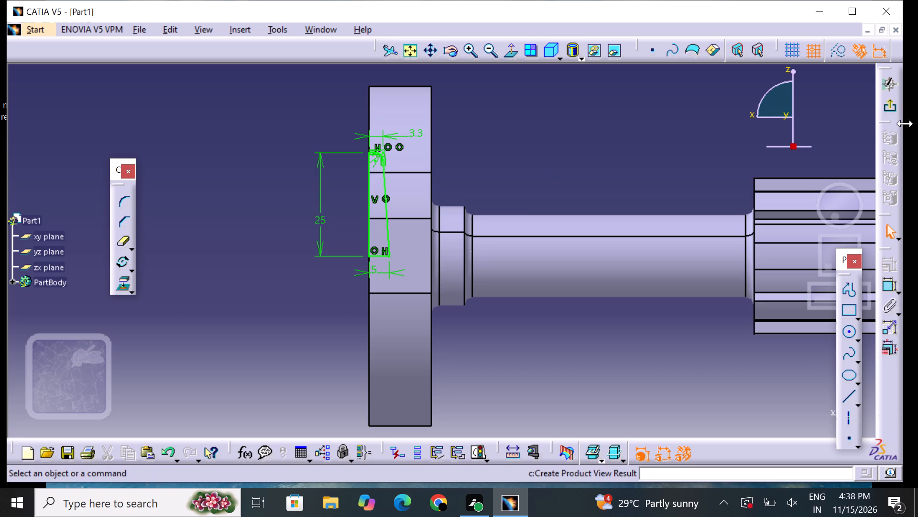
{"action": "left_click", "coordinate": [892, 109]}
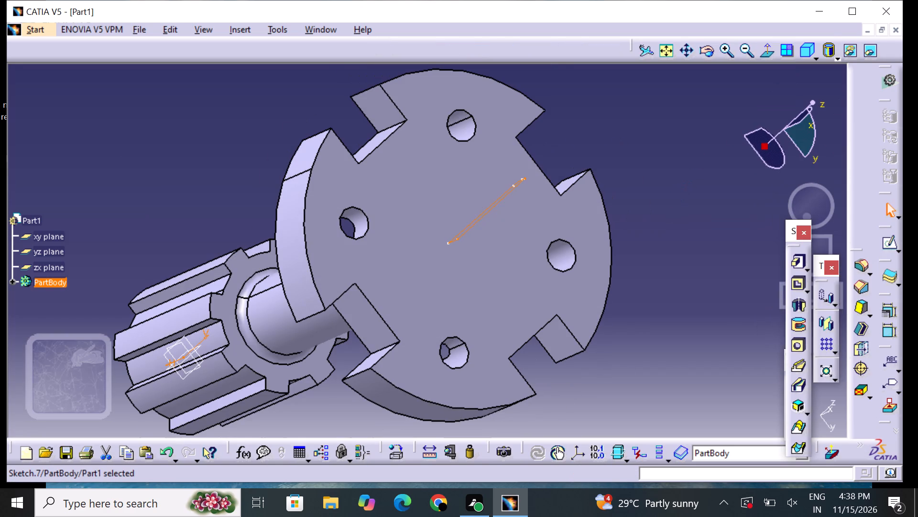
Cut a 360-degree Groove from the recess profile into the flange's end face, using the profile's 5 mm edge as the axis.
{"action": "middle_click_drag", "start_coordinate": [552, 102], "coordinate": [528, 173]}
{"action": "right_click_drag", "start_coordinate": [552, 102], "coordinate": [528, 174]}
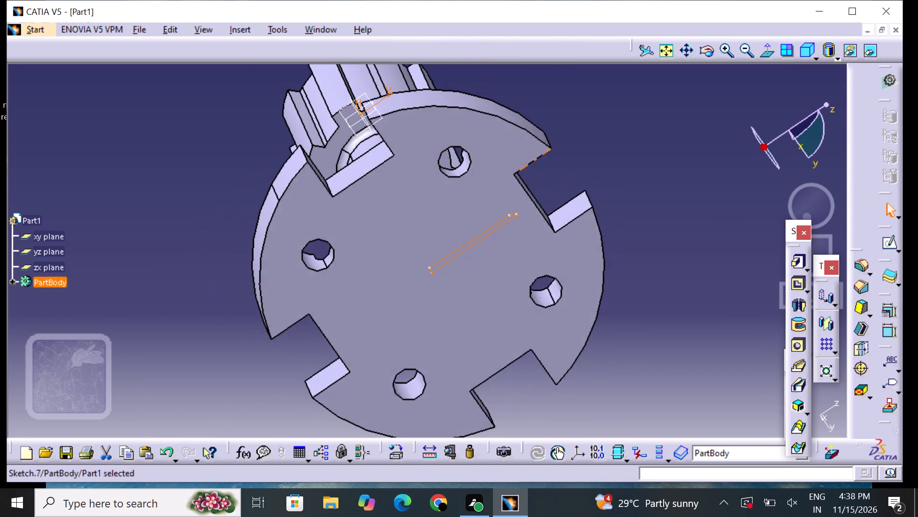
{"action": "middle_click_drag", "start_coordinate": [286, 105], "coordinate": [317, 321]}
{"action": "right_click_drag", "start_coordinate": [286, 106], "coordinate": [317, 322]}
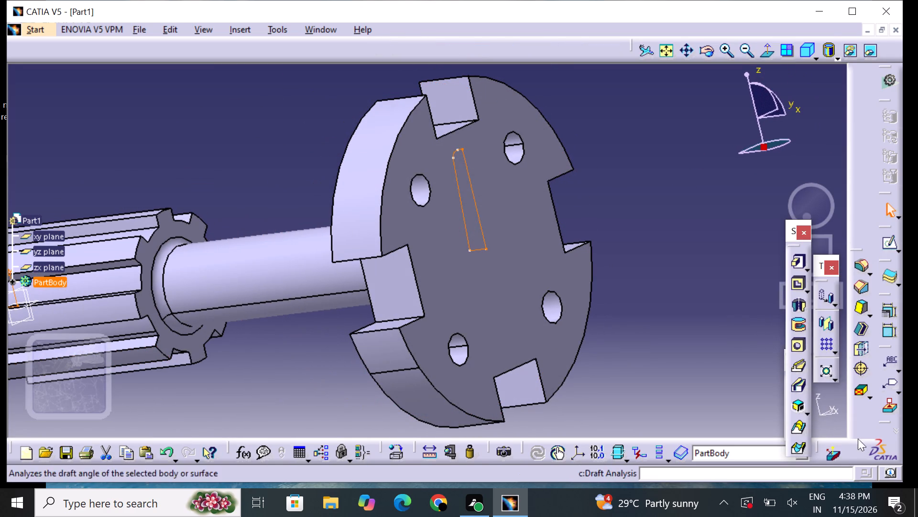
{"action": "left_click", "coordinate": [797, 320]}
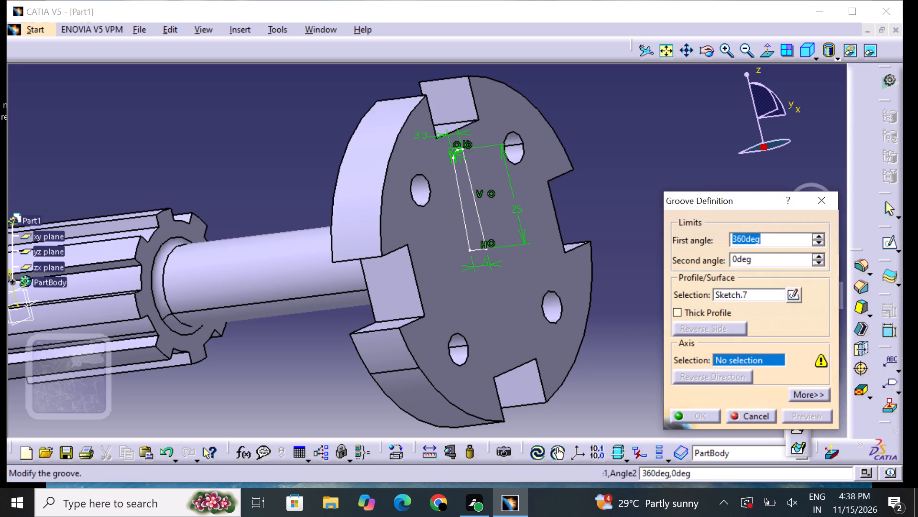
{"action": "left_click", "coordinate": [478, 248]}
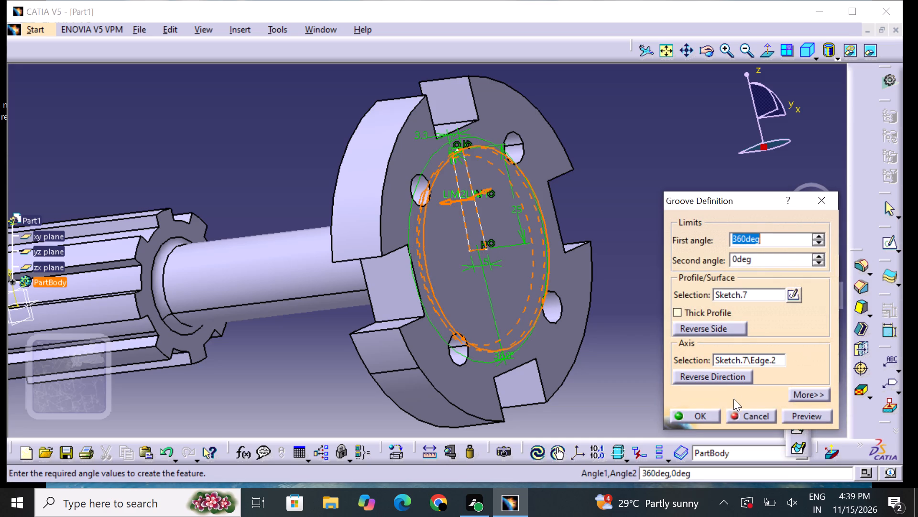
{"action": "left_click", "coordinate": [804, 419]}
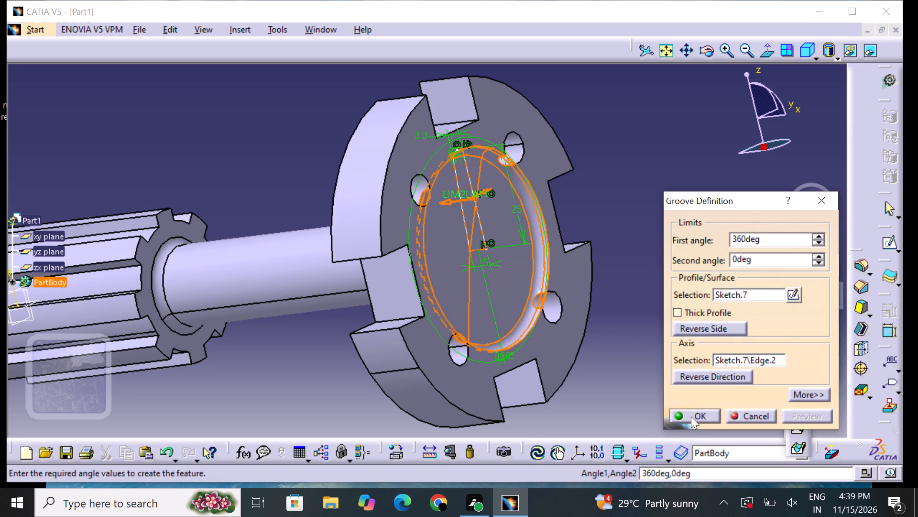
{"action": "left_click", "coordinate": [691, 416]}
{"action": "left_click", "coordinate": [617, 404]}
{"action": "middle_click_drag", "start_coordinate": [645, 388], "coordinate": [479, 300]}
{"action": "right_click_drag", "start_coordinate": [645, 387], "coordinate": [437, 291]}
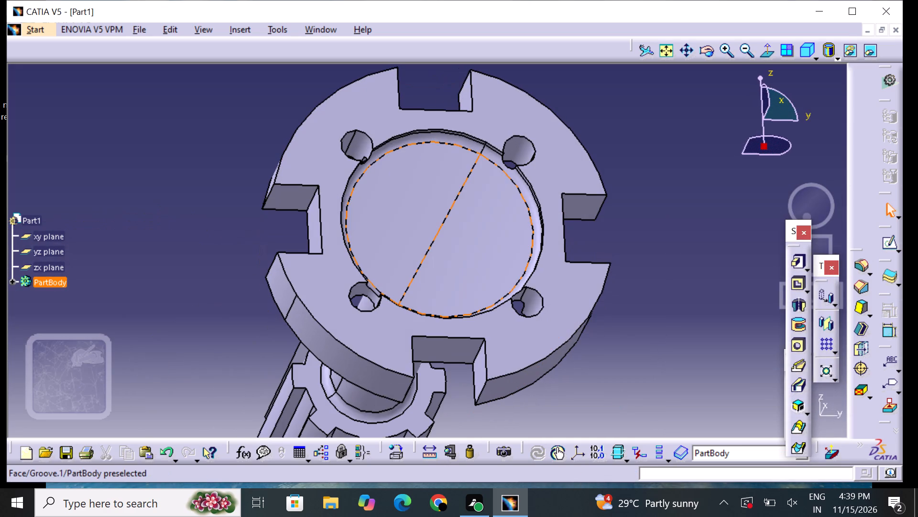
{"action": "right_click_drag", "start_coordinate": [437, 291], "coordinate": [432, 290]}
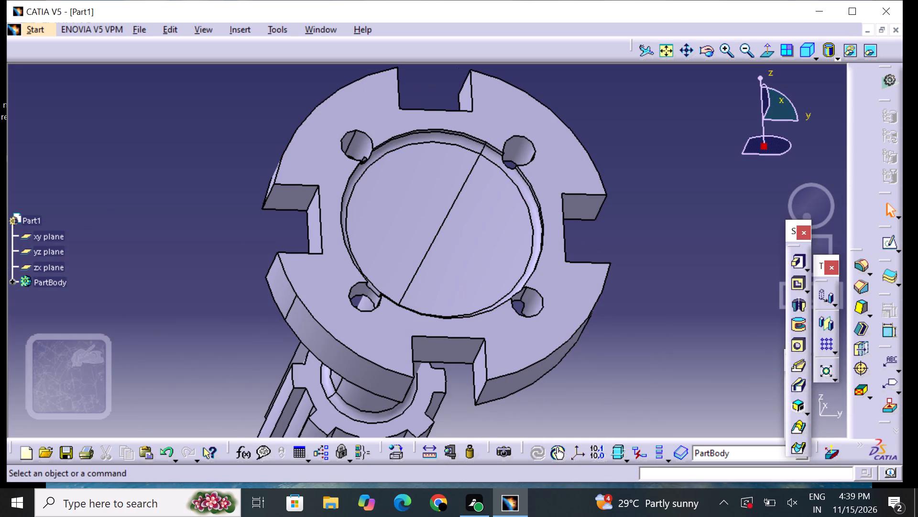
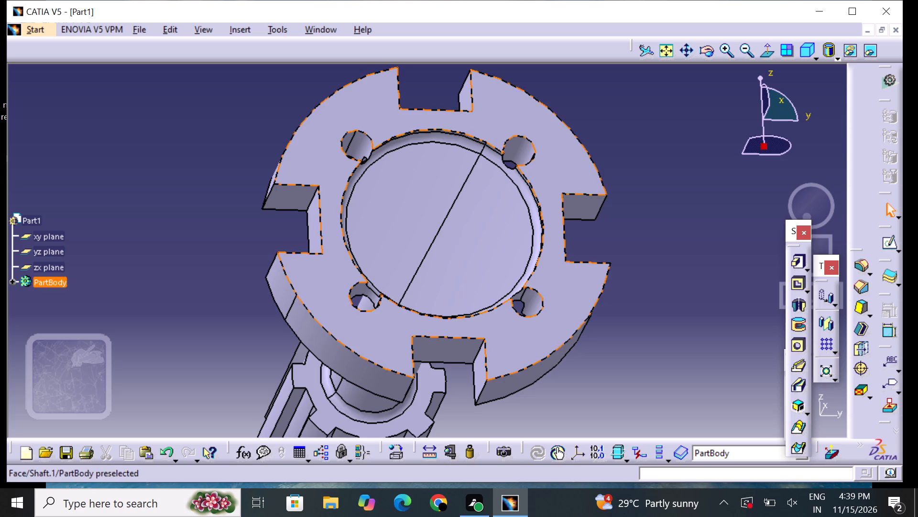
Examine the recess in the flange's end face and the overall splined shaft from several angles.
{"action": "middle_click_drag", "start_coordinate": [258, 95], "coordinate": [532, 293]}
{"action": "right_click_drag", "start_coordinate": [259, 95], "coordinate": [532, 293]}
{"action": "middle_click_drag", "start_coordinate": [446, 168], "coordinate": [448, 168]}
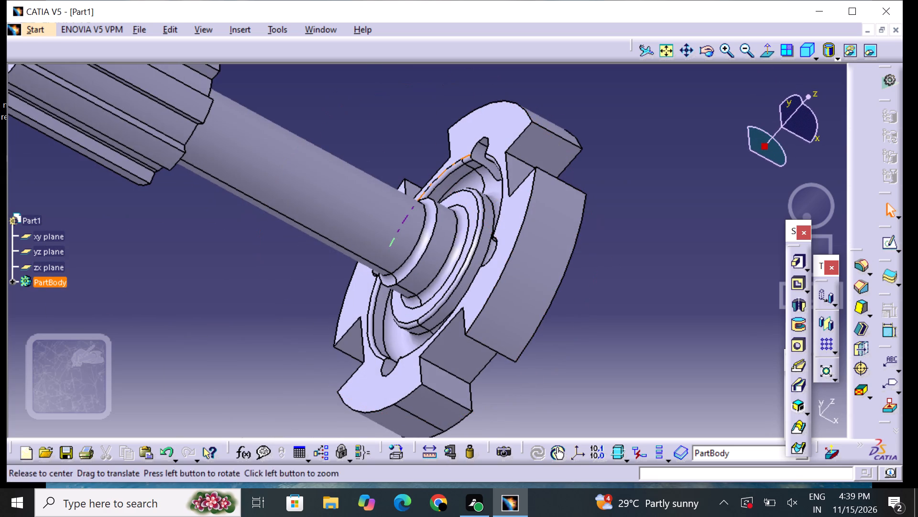
{"action": "middle_click_drag", "start_coordinate": [448, 168], "coordinate": [283, 147]}
{"action": "right_click_drag", "start_coordinate": [448, 168], "coordinate": [283, 147]}
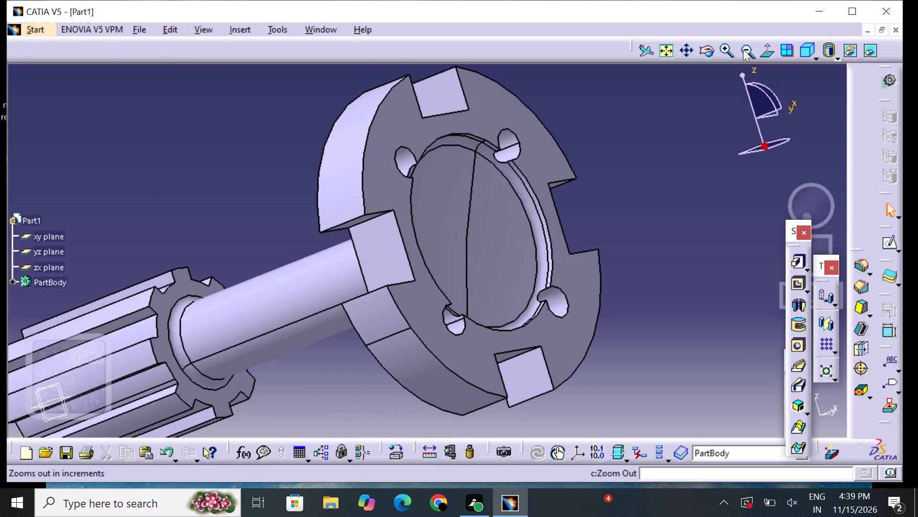
{"action": "left_click", "coordinate": [744, 48]}
{"action": "middle_click_drag", "start_coordinate": [419, 121], "coordinate": [454, 249]}
{"action": "right_click_drag", "start_coordinate": [419, 120], "coordinate": [454, 249]}
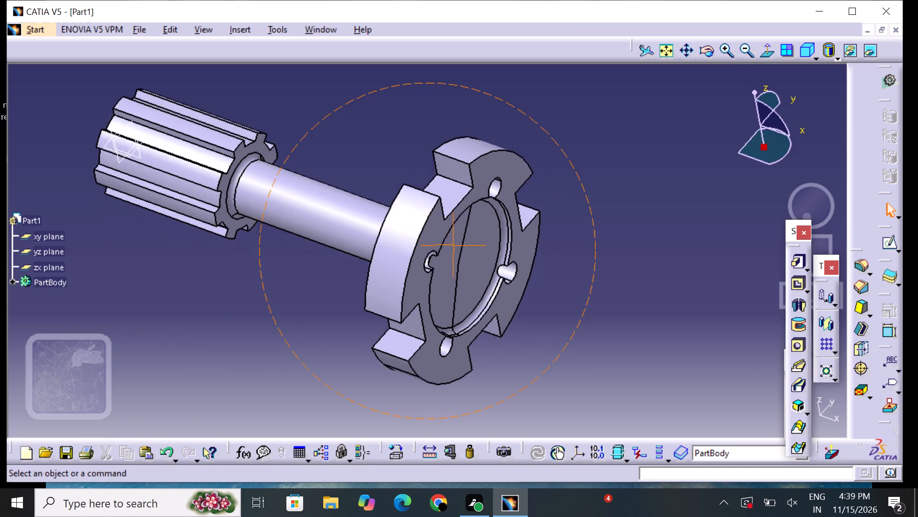
{"action": "middle_click_drag", "start_coordinate": [454, 249], "coordinate": [456, 257]}
{"action": "right_click_drag", "start_coordinate": [454, 249], "coordinate": [456, 257]}
Set the fill colour of the long cylindrical shaft face between the splined end and the flange to dark green.
{"action": "middle_click_drag", "start_coordinate": [436, 173], "coordinate": [496, 236]}
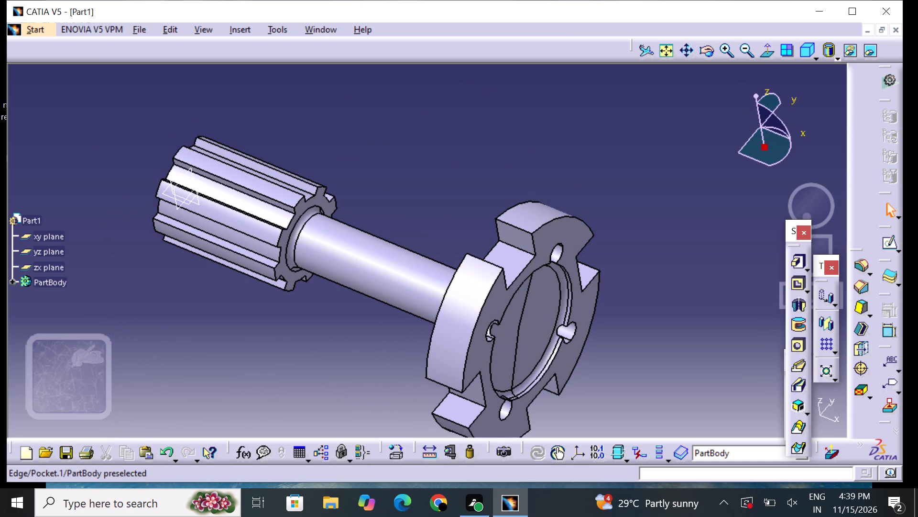
{"action": "middle_click_drag", "start_coordinate": [428, 225], "coordinate": [531, 261]}
{"action": "right_click_drag", "start_coordinate": [429, 225], "coordinate": [531, 262]}
{"action": "middle_click_drag", "start_coordinate": [407, 202], "coordinate": [560, 230]}
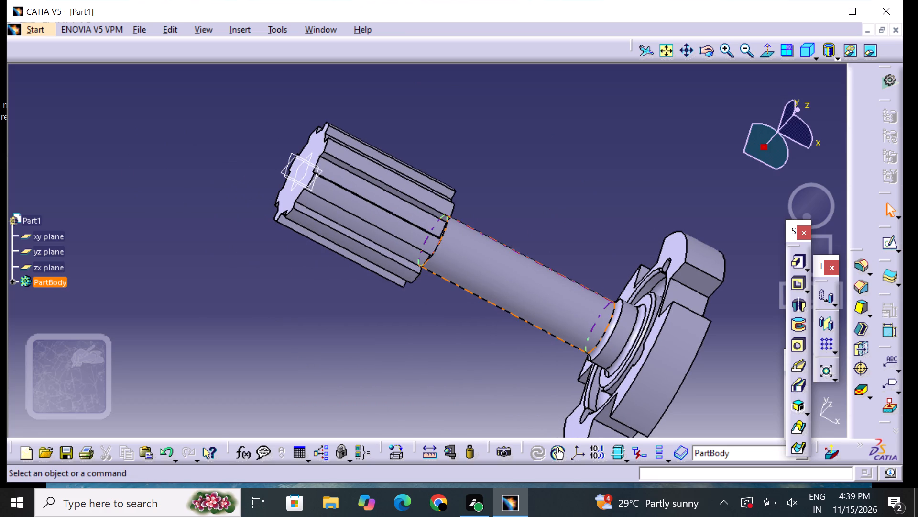
{"action": "left_click_drag", "start_coordinate": [485, 276], "coordinate": [487, 281]}
{"action": "right_click", "coordinate": [487, 283]}
{"action": "left_click", "coordinate": [542, 249]}
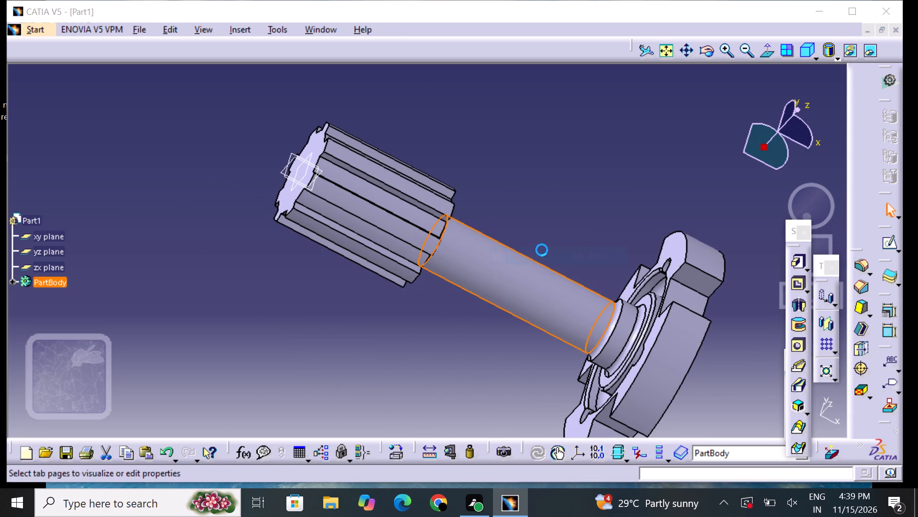
{"action": "left_click", "coordinate": [563, 103]}
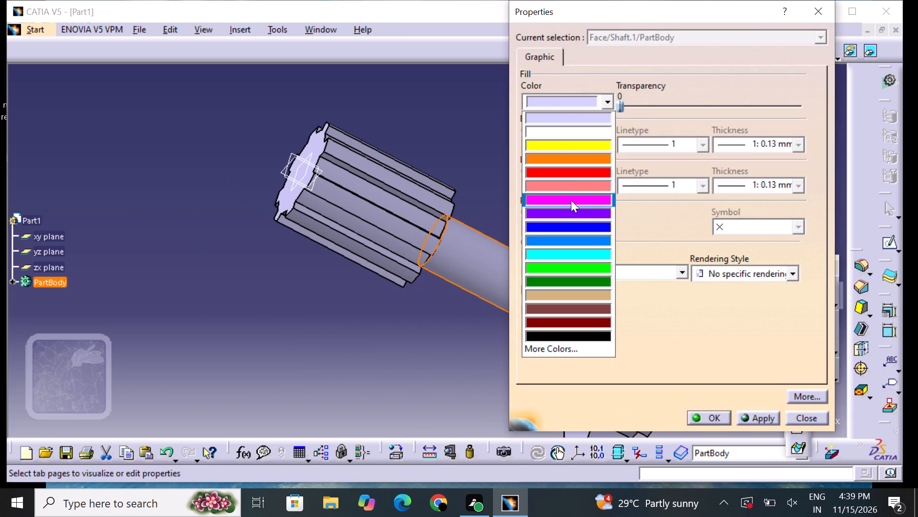
{"action": "left_click", "coordinate": [584, 281]}
{"action": "left_click", "coordinate": [709, 416]}
{"action": "left_click", "coordinate": [447, 378]}
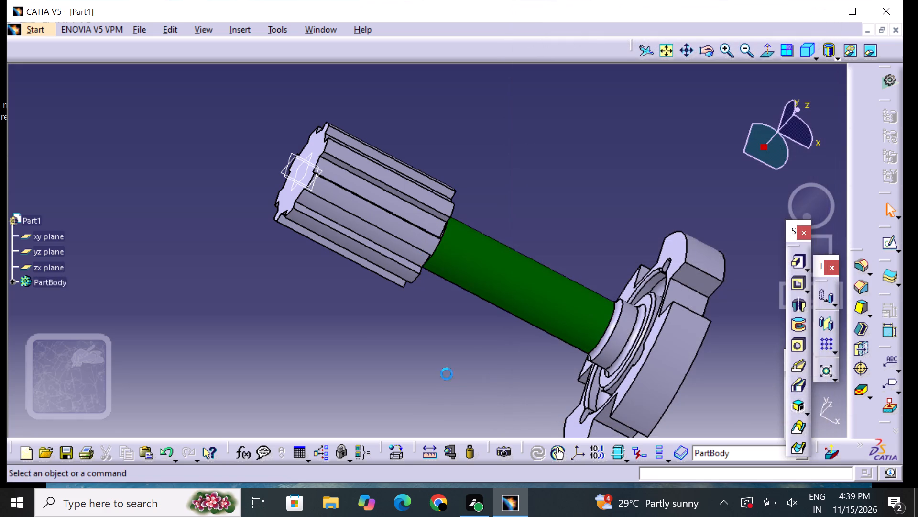
Set the fill colour of one spline tooth's outer face to magenta.
{"action": "left_click", "coordinate": [399, 231]}
{"action": "right_click", "coordinate": [399, 232]}
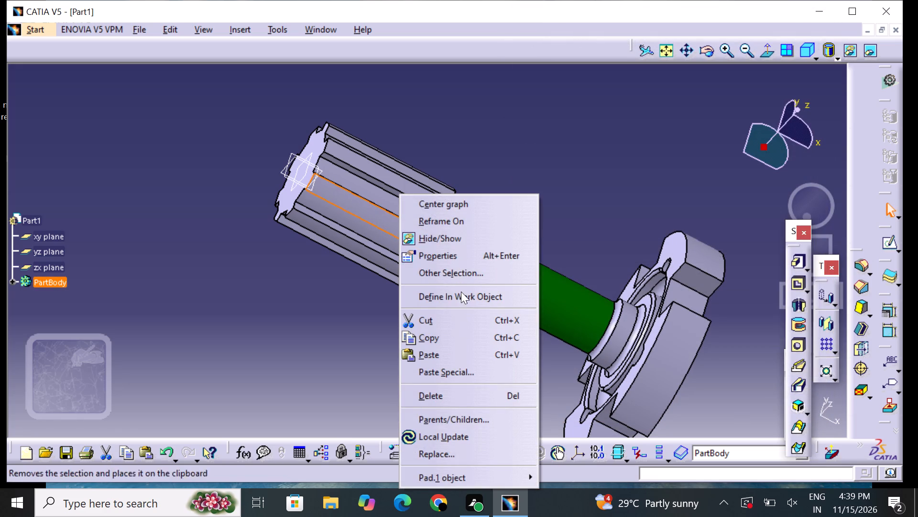
{"action": "left_click", "coordinate": [461, 255]}
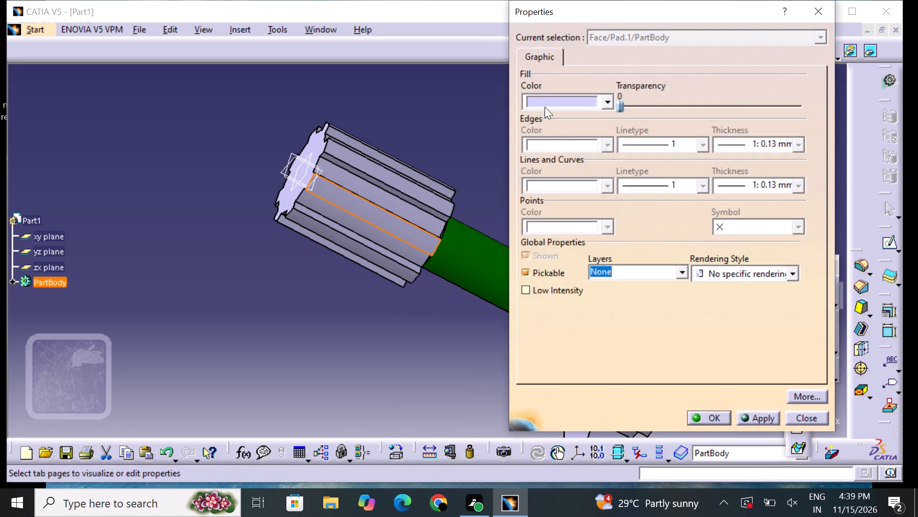
{"action": "left_click", "coordinate": [545, 96]}
{"action": "left_click", "coordinate": [564, 199]}
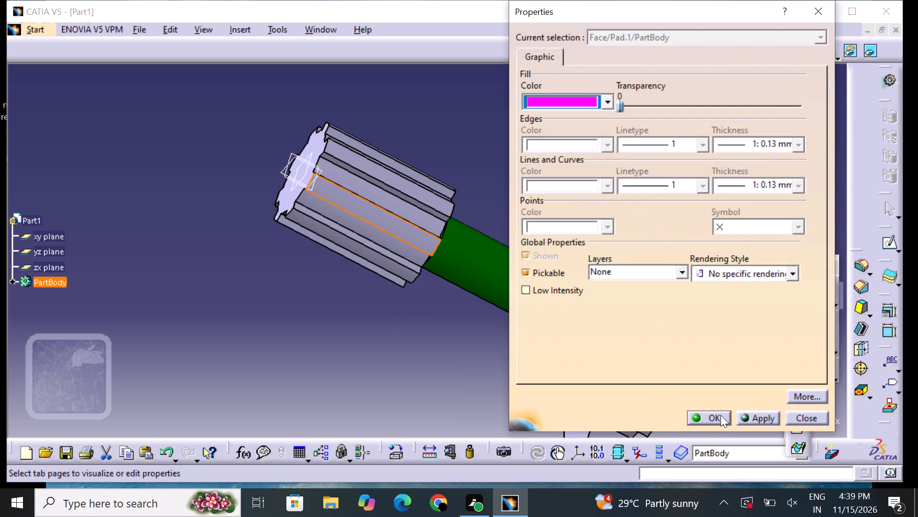
{"action": "left_click", "coordinate": [721, 415]}
{"action": "left_click", "coordinate": [444, 376]}
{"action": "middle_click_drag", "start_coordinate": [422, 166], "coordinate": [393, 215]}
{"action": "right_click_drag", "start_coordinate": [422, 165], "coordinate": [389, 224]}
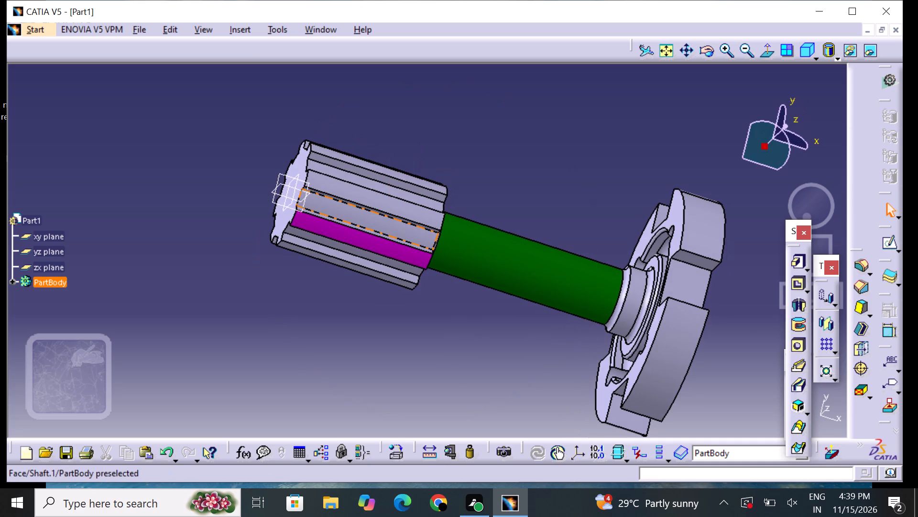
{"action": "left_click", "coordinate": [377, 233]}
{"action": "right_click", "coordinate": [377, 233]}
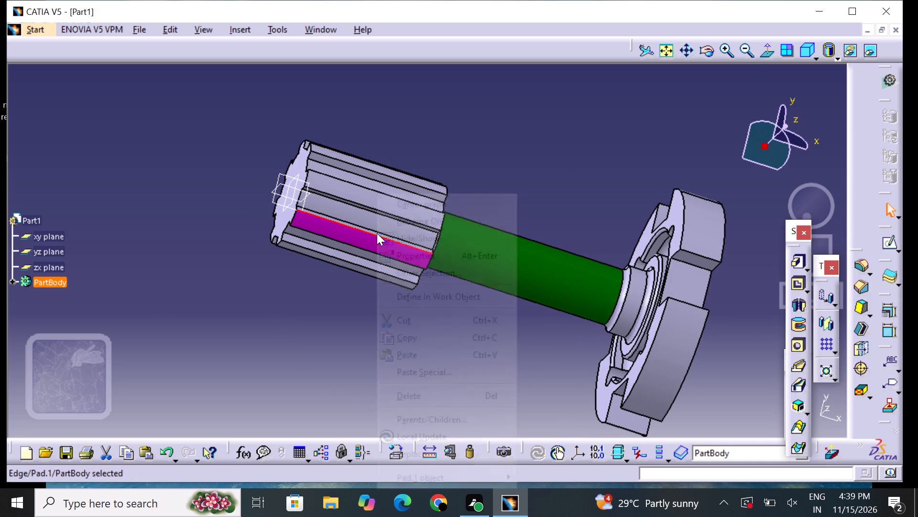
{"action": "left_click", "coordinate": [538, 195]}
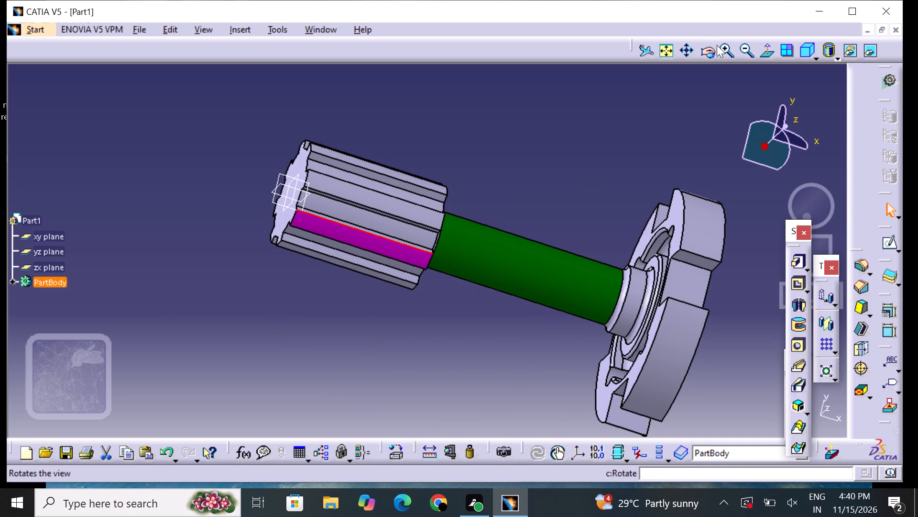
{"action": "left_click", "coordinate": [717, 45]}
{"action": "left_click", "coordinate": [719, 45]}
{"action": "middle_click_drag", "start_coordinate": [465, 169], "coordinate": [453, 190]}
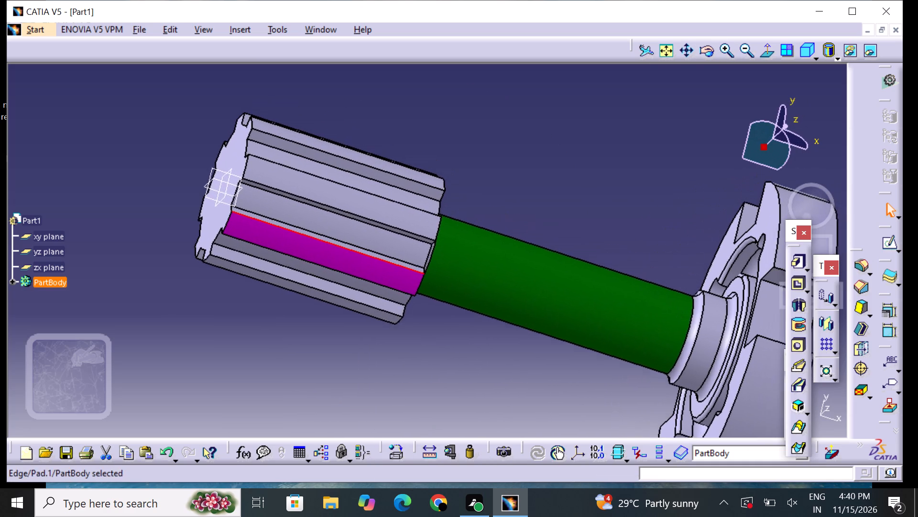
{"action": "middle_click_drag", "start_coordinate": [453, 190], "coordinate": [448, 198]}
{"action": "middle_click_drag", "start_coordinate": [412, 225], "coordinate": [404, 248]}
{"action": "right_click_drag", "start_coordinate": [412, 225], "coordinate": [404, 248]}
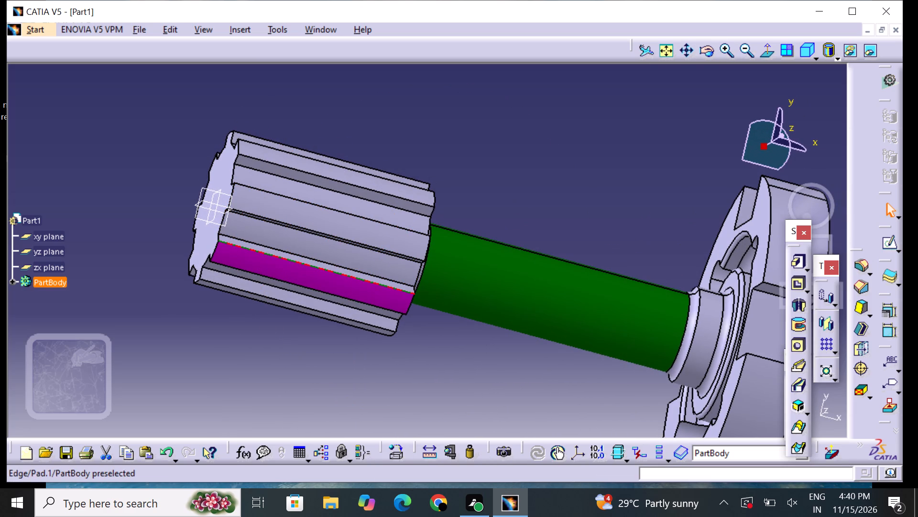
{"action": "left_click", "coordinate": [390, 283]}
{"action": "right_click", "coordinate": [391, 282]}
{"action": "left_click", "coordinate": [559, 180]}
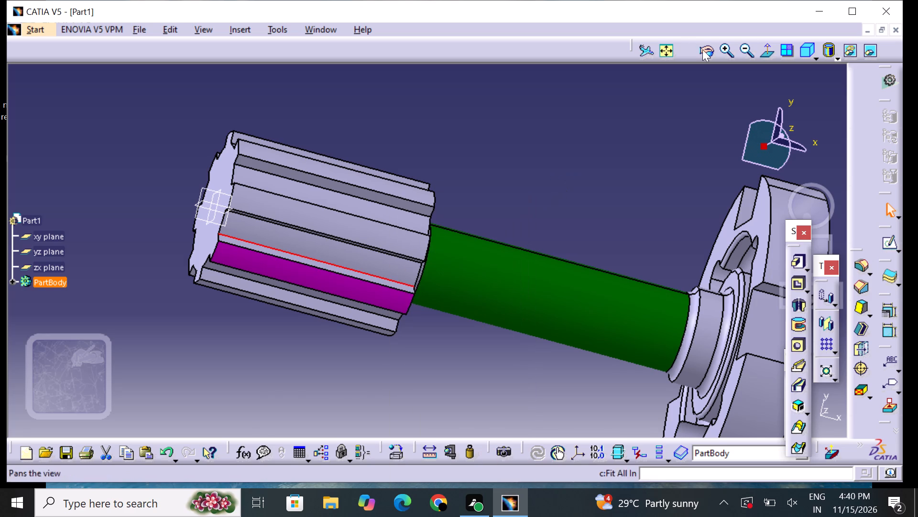
Set the fill colour of the narrow tooth flank beside the magenta face to light red.
{"action": "left_click", "coordinate": [724, 50]}
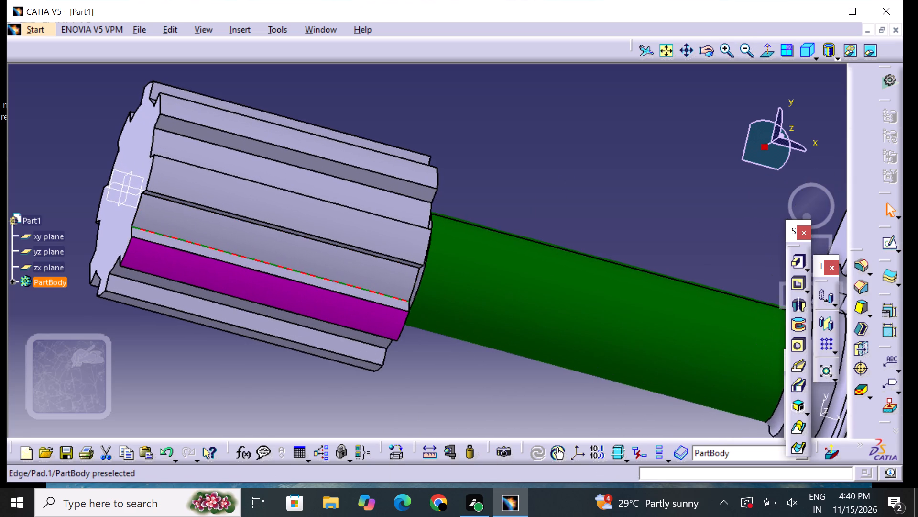
{"action": "left_click", "coordinate": [377, 299]}
{"action": "right_click", "coordinate": [377, 299]}
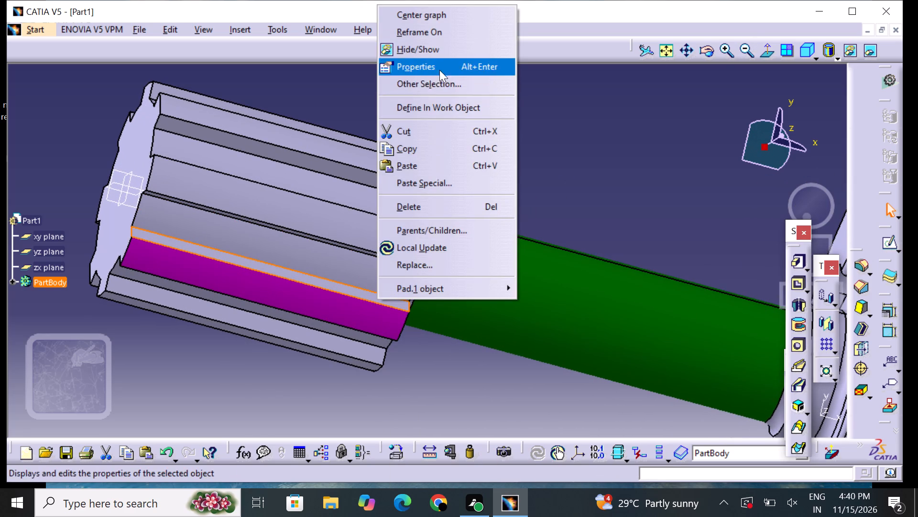
{"action": "left_click", "coordinate": [439, 69]}
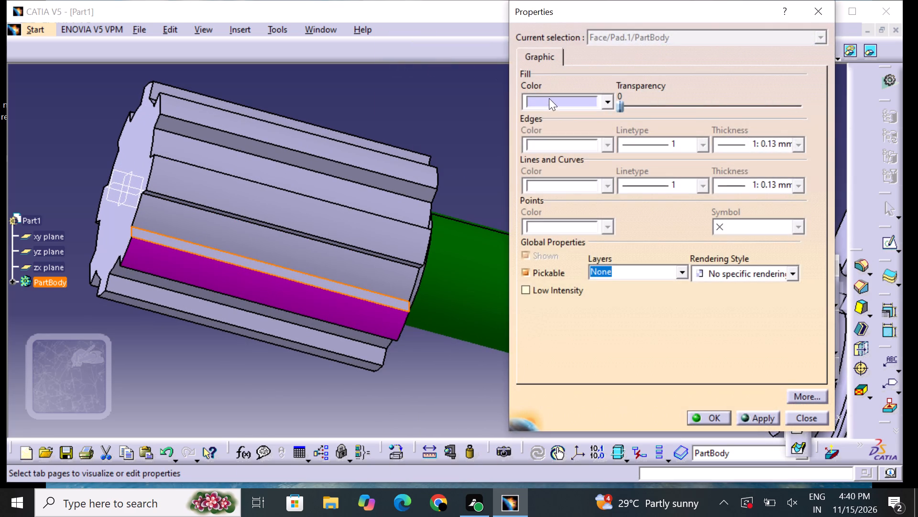
{"action": "left_click", "coordinate": [549, 97]}
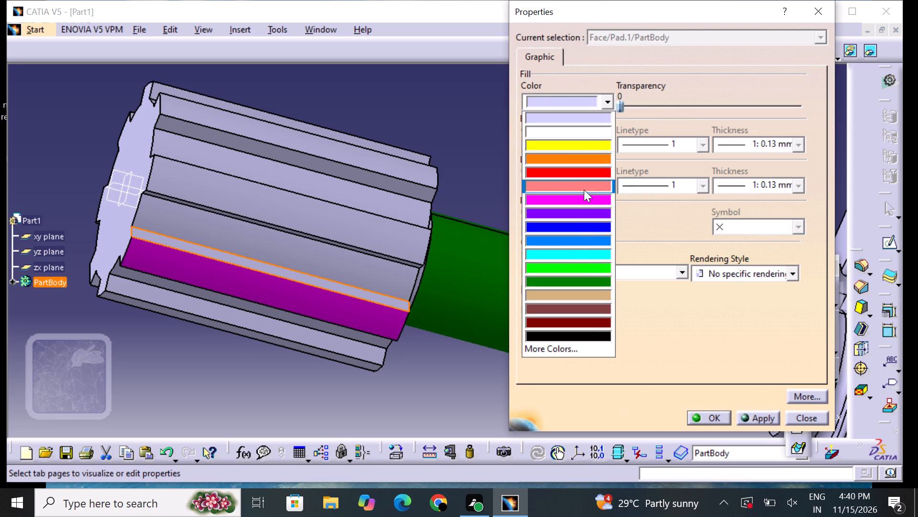
{"action": "left_click", "coordinate": [584, 189]}
{"action": "left_click", "coordinate": [713, 415]}
{"action": "left_click", "coordinate": [493, 413]}
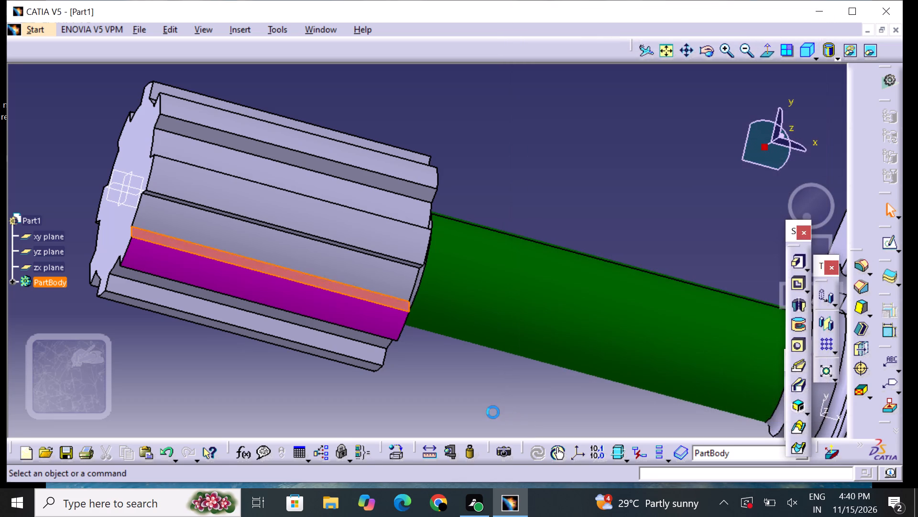
Set the fill colour of the spline groove's floor face, next to the light red flank, to red.
{"action": "left_click", "coordinate": [367, 275]}
{"action": "right_click", "coordinate": [366, 275]}
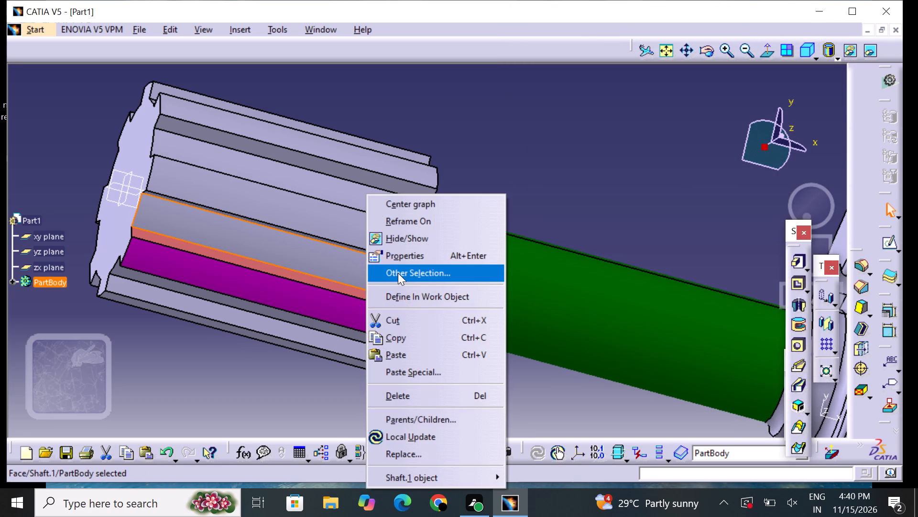
{"action": "left_click", "coordinate": [410, 260]}
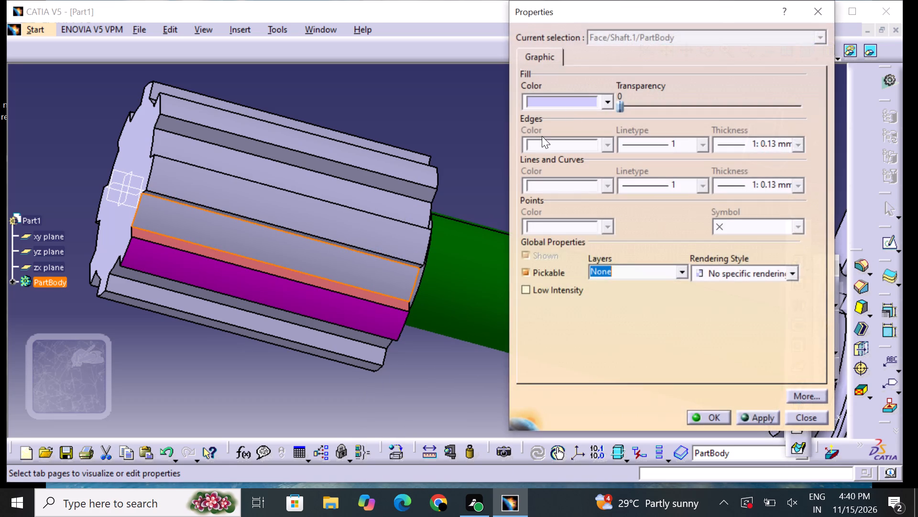
{"action": "left_click", "coordinate": [571, 103]}
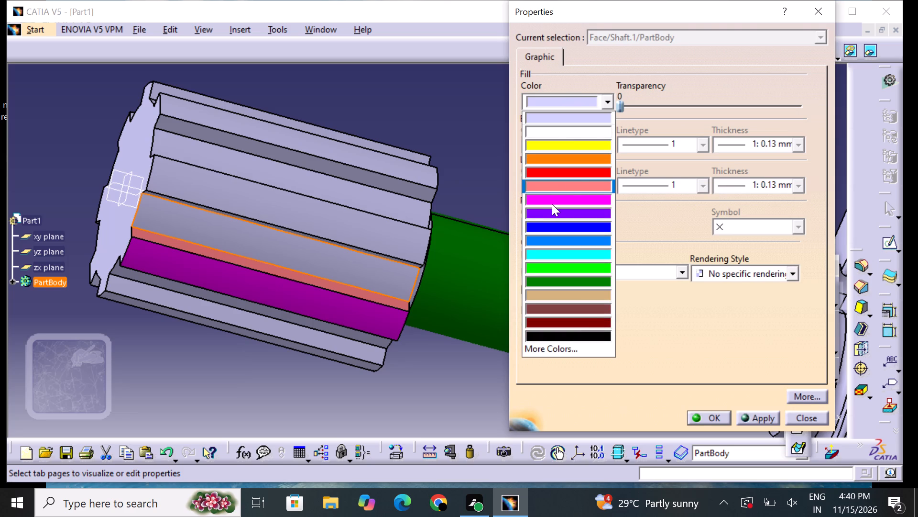
{"action": "left_click", "coordinate": [578, 175]}
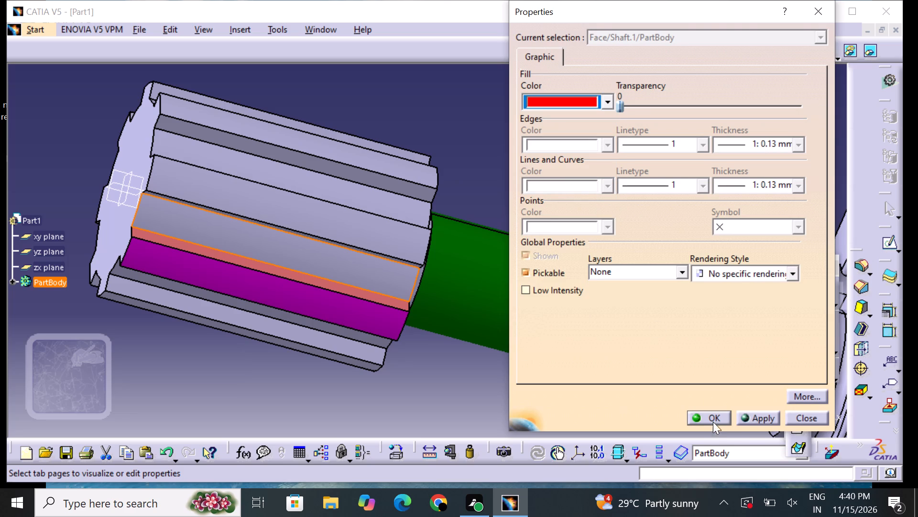
{"action": "left_click", "coordinate": [713, 416]}
{"action": "left_click", "coordinate": [586, 210]}
Set the fill colour of the next spline tooth's outer face, beyond the red groove floor, to violet.
{"action": "middle_click_drag", "start_coordinate": [510, 160], "coordinate": [474, 244]}
{"action": "right_click_drag", "start_coordinate": [512, 164], "coordinate": [474, 244]}
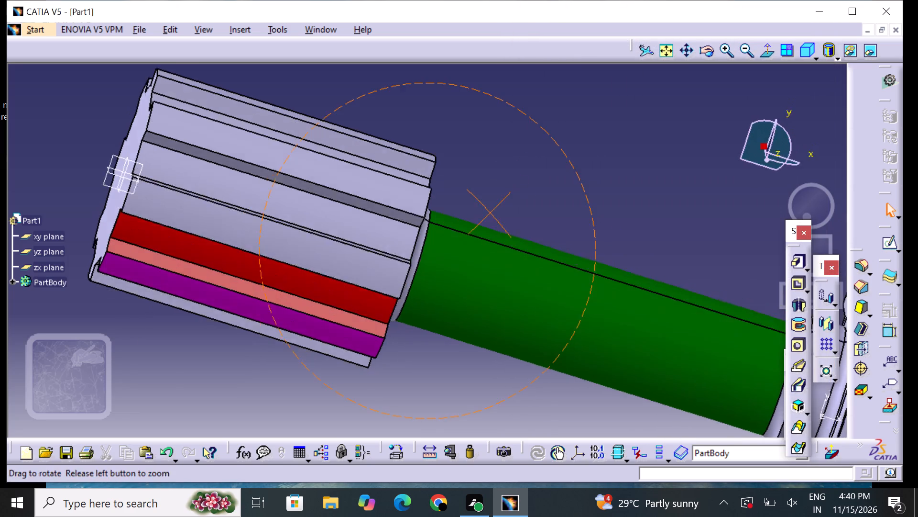
{"action": "middle_click_drag", "start_coordinate": [474, 244], "coordinate": [467, 257]}
{"action": "right_click_drag", "start_coordinate": [474, 244], "coordinate": [467, 258]}
{"action": "middle_click_drag", "start_coordinate": [289, 273], "coordinate": [351, 215]}
{"action": "right_click_drag", "start_coordinate": [291, 273], "coordinate": [355, 208]}
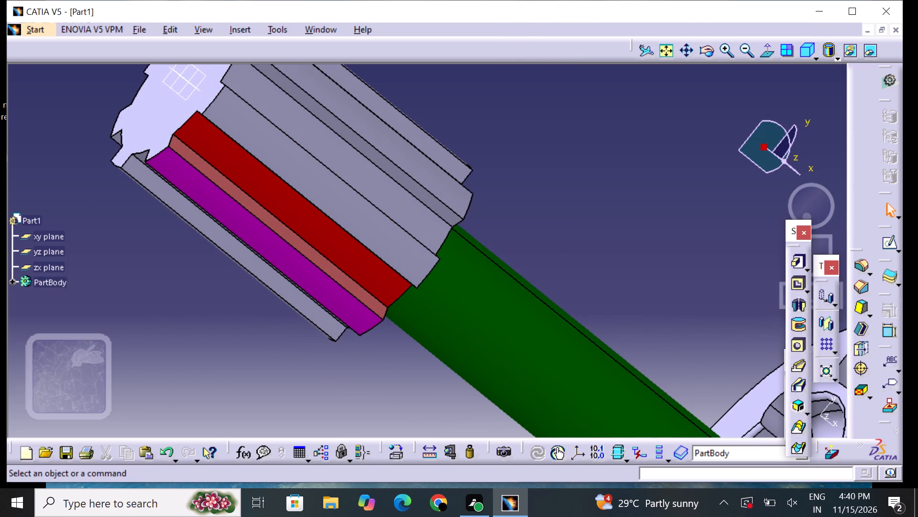
{"action": "middle_click_drag", "start_coordinate": [177, 287], "coordinate": [220, 241]}
{"action": "right_click_drag", "start_coordinate": [178, 287], "coordinate": [220, 241]}
{"action": "left_click", "coordinate": [335, 181]}
{"action": "right_click", "coordinate": [335, 181]}
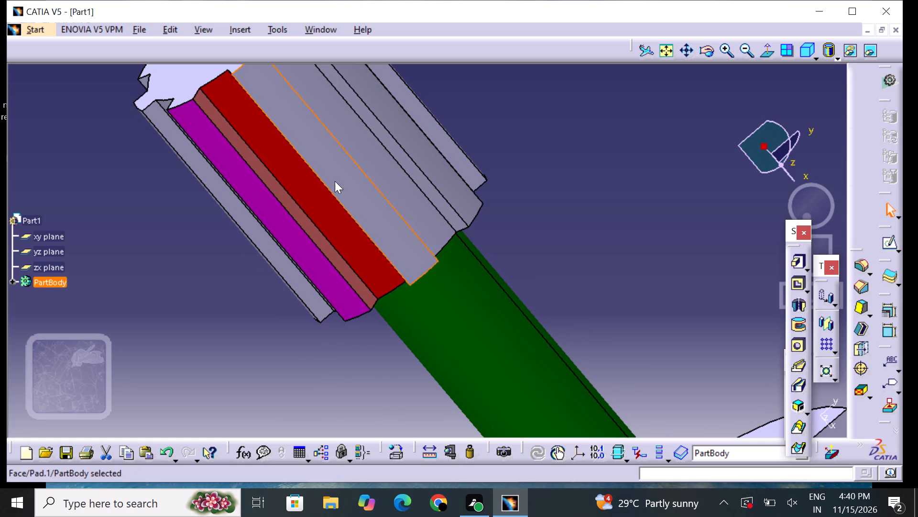
{"action": "left_click", "coordinate": [365, 238]}
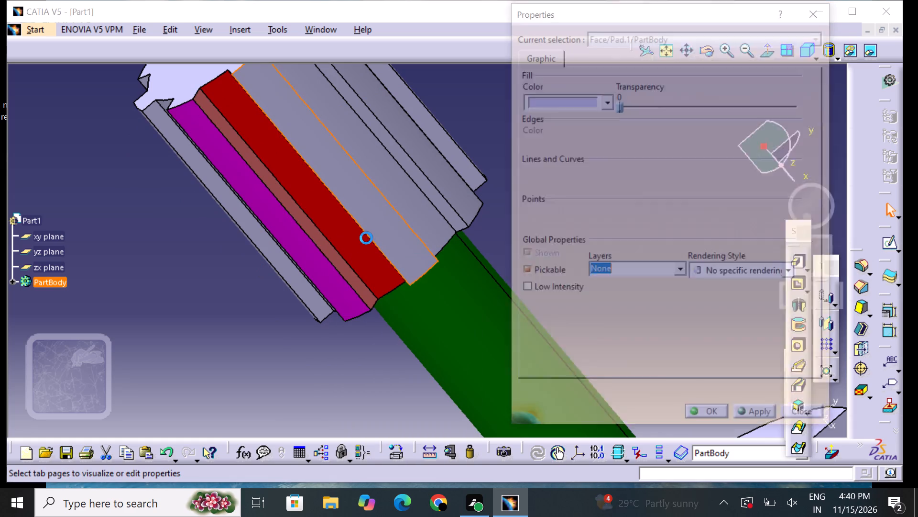
{"action": "left_click", "coordinate": [546, 100]}
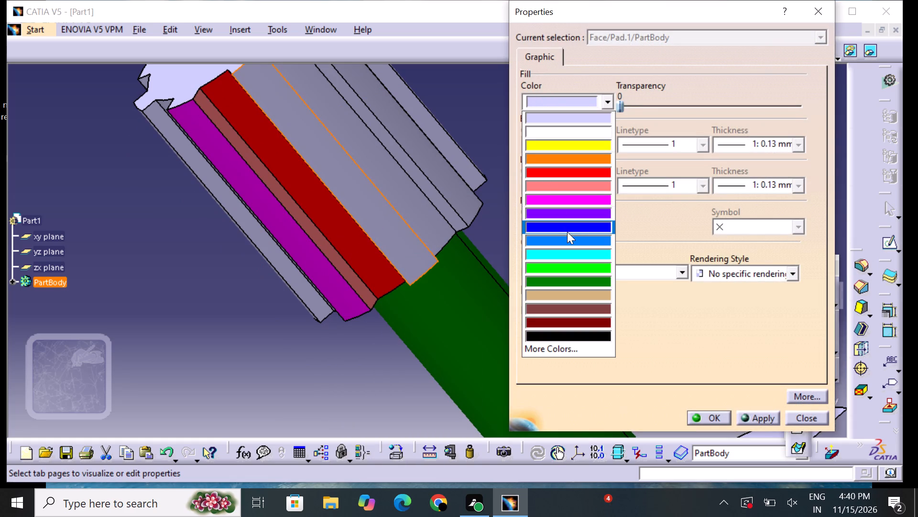
{"action": "left_click", "coordinate": [575, 217]}
{"action": "left_click", "coordinate": [709, 417]}
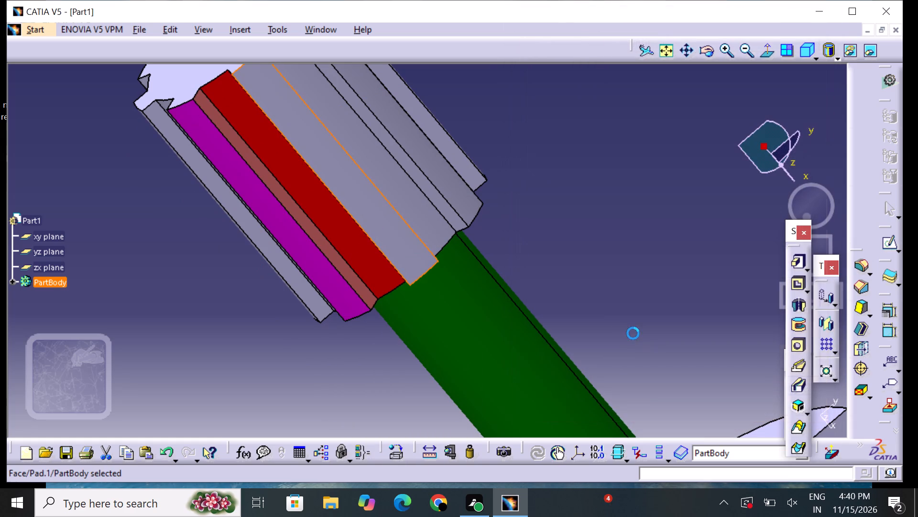
{"action": "left_click", "coordinate": [619, 325]}
Set the fill colour of the narrow tooth flank beside the violet face to cyan.
{"action": "middle_click_drag", "start_coordinate": [609, 292], "coordinate": [520, 342]}
{"action": "right_click_drag", "start_coordinate": [609, 292], "coordinate": [518, 341]}
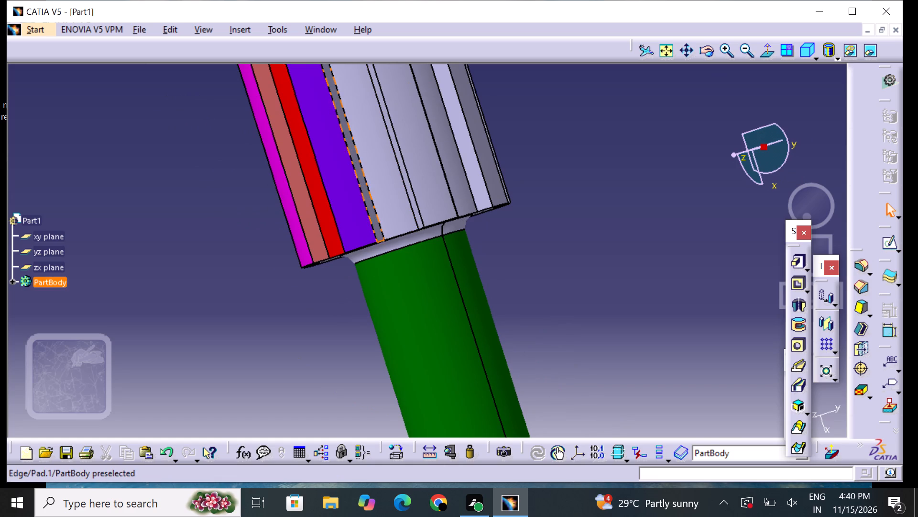
{"action": "left_click", "coordinate": [720, 52]}
{"action": "middle_click_drag", "start_coordinate": [471, 110], "coordinate": [420, 186]}
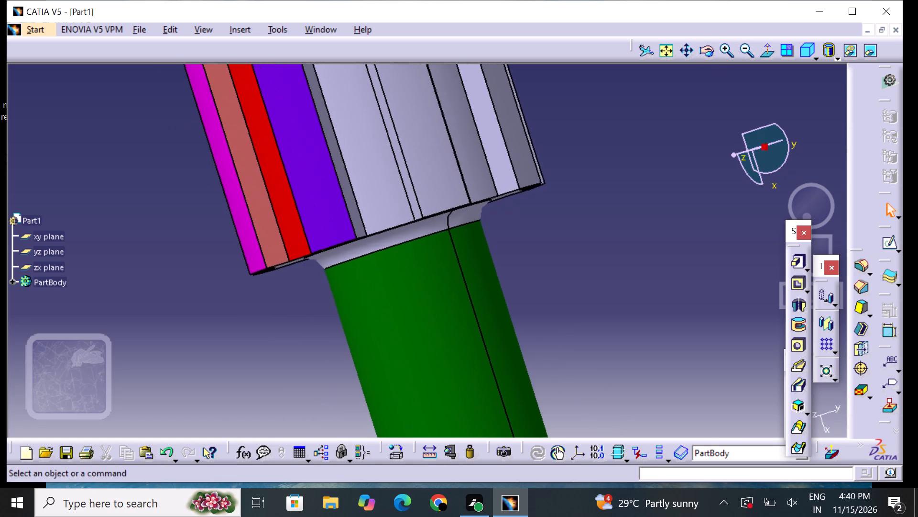
{"action": "middle_click_drag", "start_coordinate": [420, 186], "coordinate": [407, 220]}
{"action": "middle_click_drag", "start_coordinate": [397, 177], "coordinate": [386, 242]}
{"action": "left_click", "coordinate": [306, 238]}
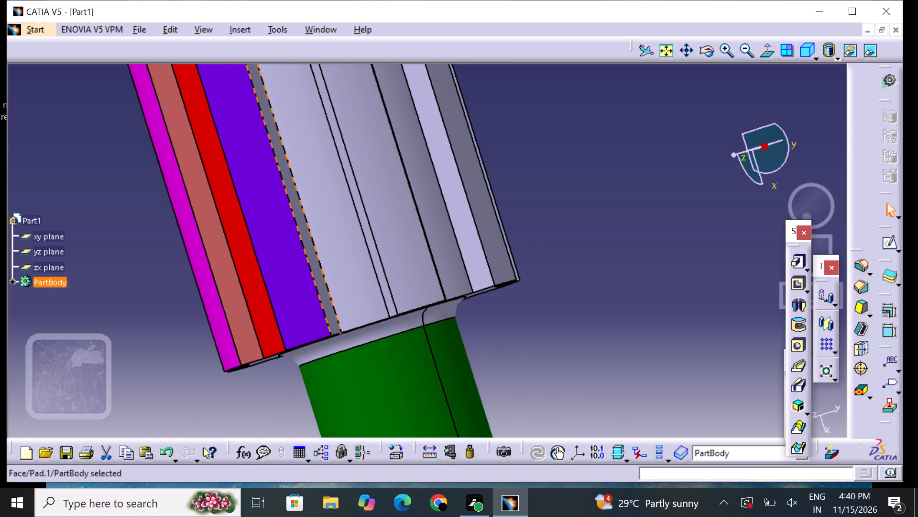
{"action": "right_click", "coordinate": [306, 238]}
{"action": "left_click", "coordinate": [357, 261]}
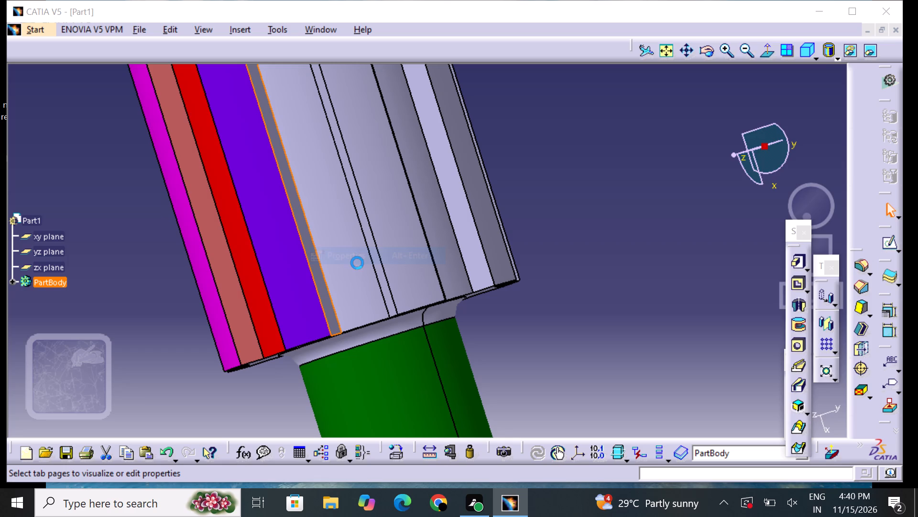
{"action": "left_click", "coordinate": [561, 101]}
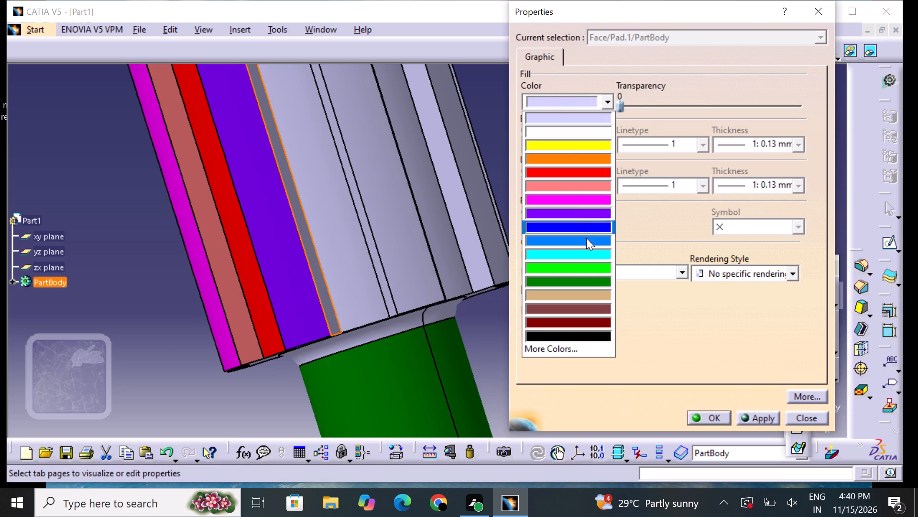
{"action": "left_click", "coordinate": [589, 254]}
{"action": "left_click", "coordinate": [710, 415]}
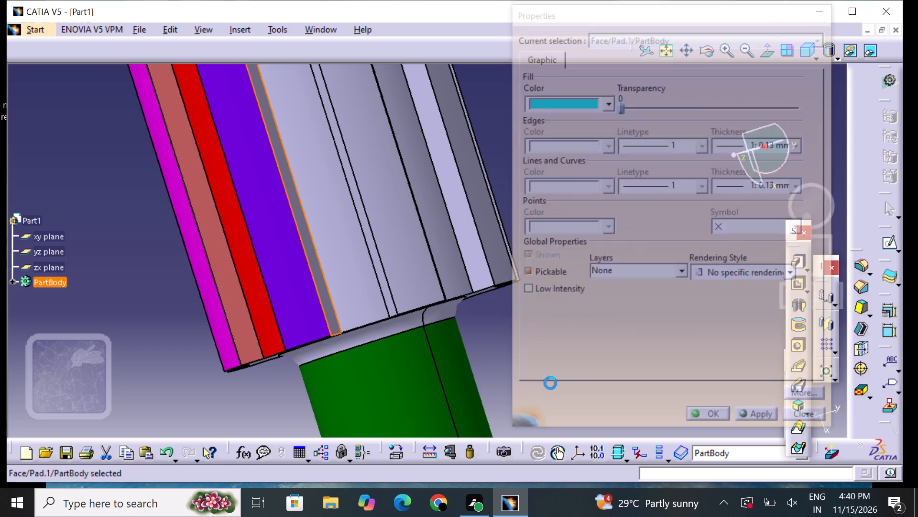
{"action": "left_click", "coordinate": [550, 382]}
Set the fill colour of the spline groove's floor face, next to the cyan flank, to bright green.
{"action": "left_click", "coordinate": [354, 268]}
{"action": "right_click", "coordinate": [353, 268]}
{"action": "left_click", "coordinate": [396, 255]}
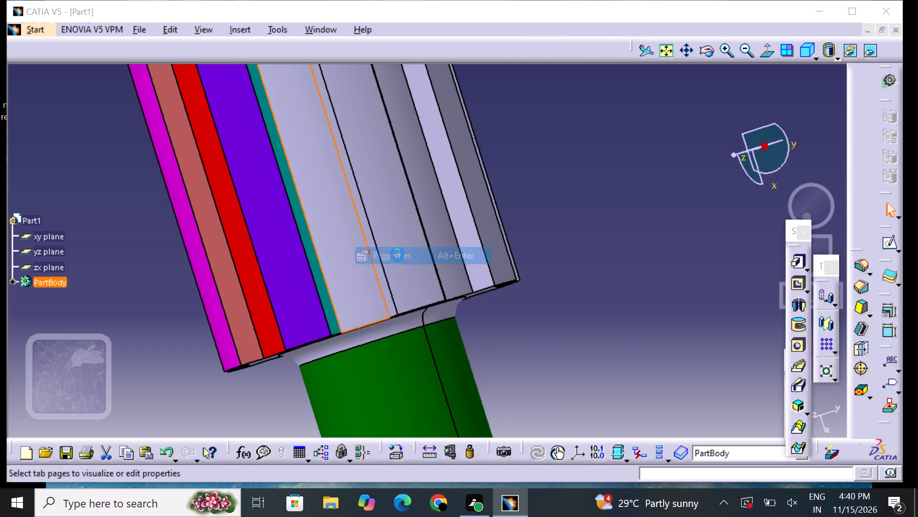
{"action": "left_click", "coordinate": [569, 102]}
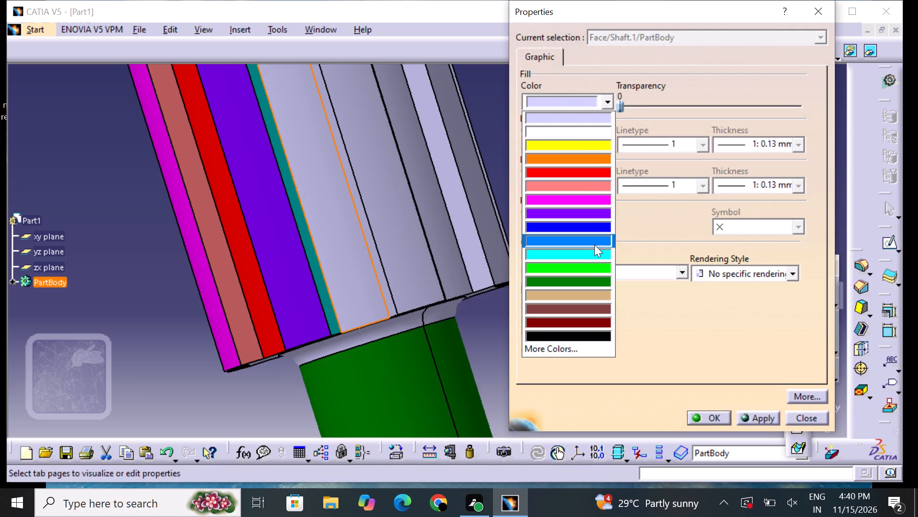
{"action": "left_click", "coordinate": [600, 266]}
{"action": "left_click", "coordinate": [714, 415]}
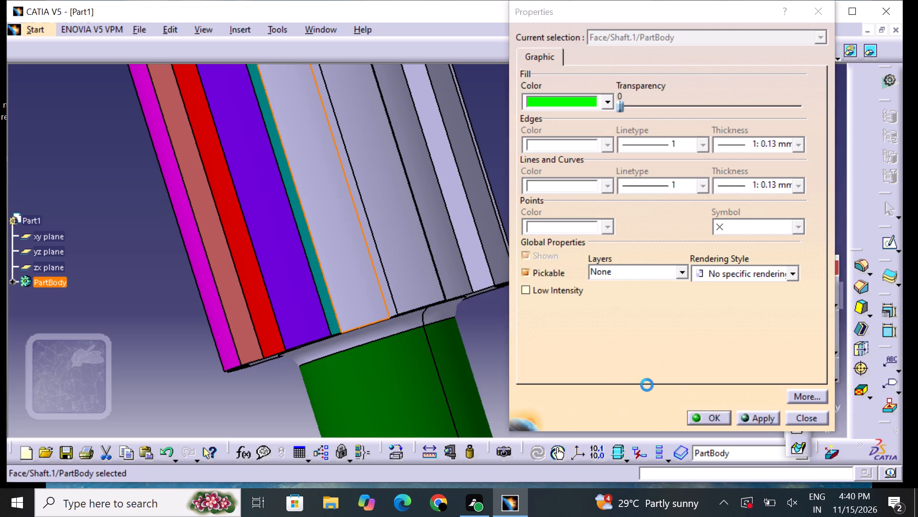
{"action": "left_click", "coordinate": [585, 365]}
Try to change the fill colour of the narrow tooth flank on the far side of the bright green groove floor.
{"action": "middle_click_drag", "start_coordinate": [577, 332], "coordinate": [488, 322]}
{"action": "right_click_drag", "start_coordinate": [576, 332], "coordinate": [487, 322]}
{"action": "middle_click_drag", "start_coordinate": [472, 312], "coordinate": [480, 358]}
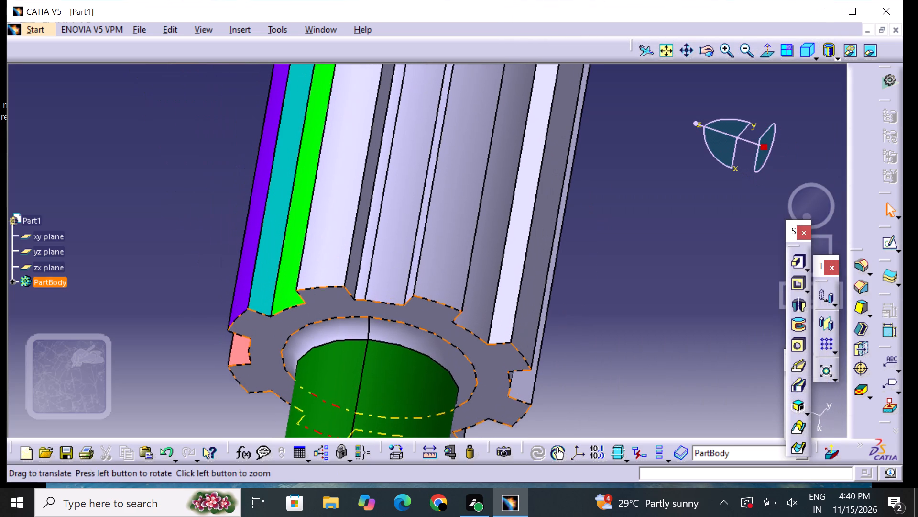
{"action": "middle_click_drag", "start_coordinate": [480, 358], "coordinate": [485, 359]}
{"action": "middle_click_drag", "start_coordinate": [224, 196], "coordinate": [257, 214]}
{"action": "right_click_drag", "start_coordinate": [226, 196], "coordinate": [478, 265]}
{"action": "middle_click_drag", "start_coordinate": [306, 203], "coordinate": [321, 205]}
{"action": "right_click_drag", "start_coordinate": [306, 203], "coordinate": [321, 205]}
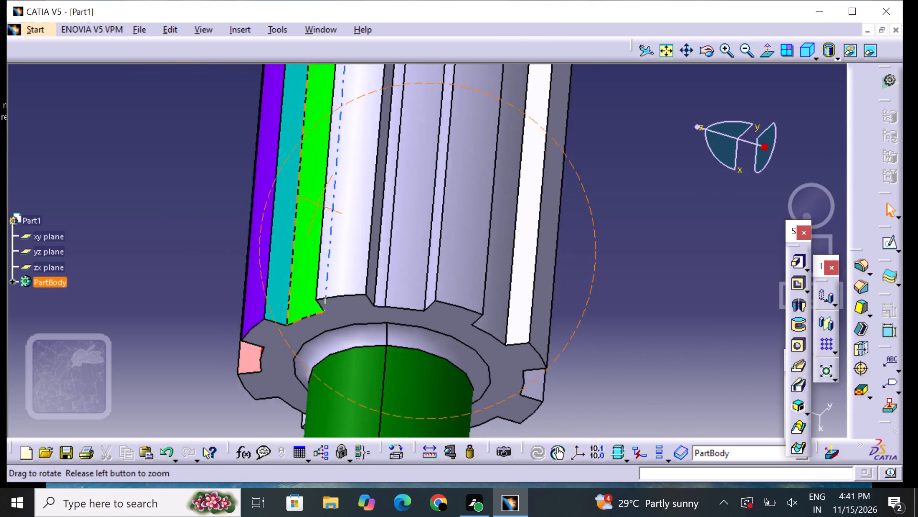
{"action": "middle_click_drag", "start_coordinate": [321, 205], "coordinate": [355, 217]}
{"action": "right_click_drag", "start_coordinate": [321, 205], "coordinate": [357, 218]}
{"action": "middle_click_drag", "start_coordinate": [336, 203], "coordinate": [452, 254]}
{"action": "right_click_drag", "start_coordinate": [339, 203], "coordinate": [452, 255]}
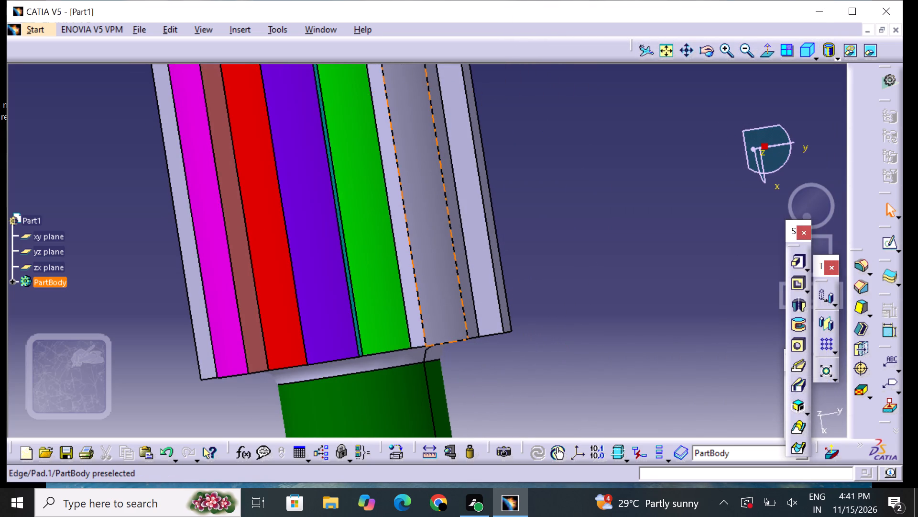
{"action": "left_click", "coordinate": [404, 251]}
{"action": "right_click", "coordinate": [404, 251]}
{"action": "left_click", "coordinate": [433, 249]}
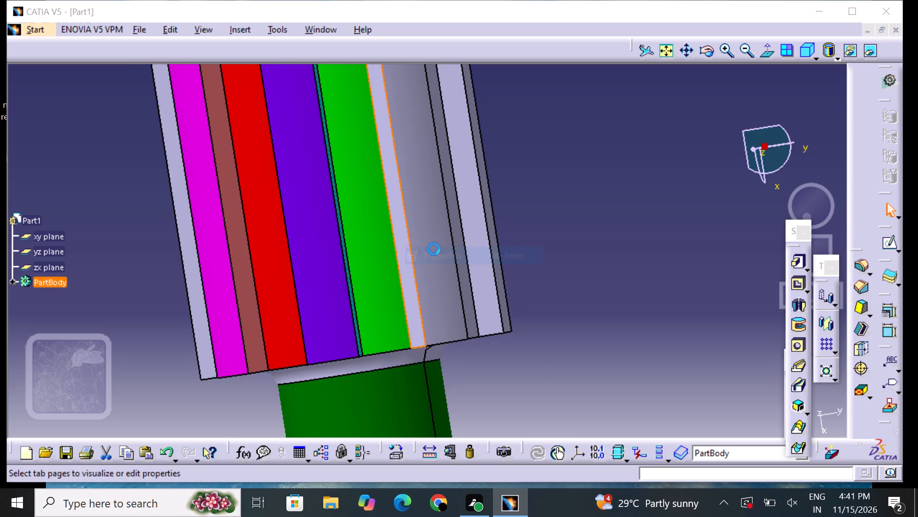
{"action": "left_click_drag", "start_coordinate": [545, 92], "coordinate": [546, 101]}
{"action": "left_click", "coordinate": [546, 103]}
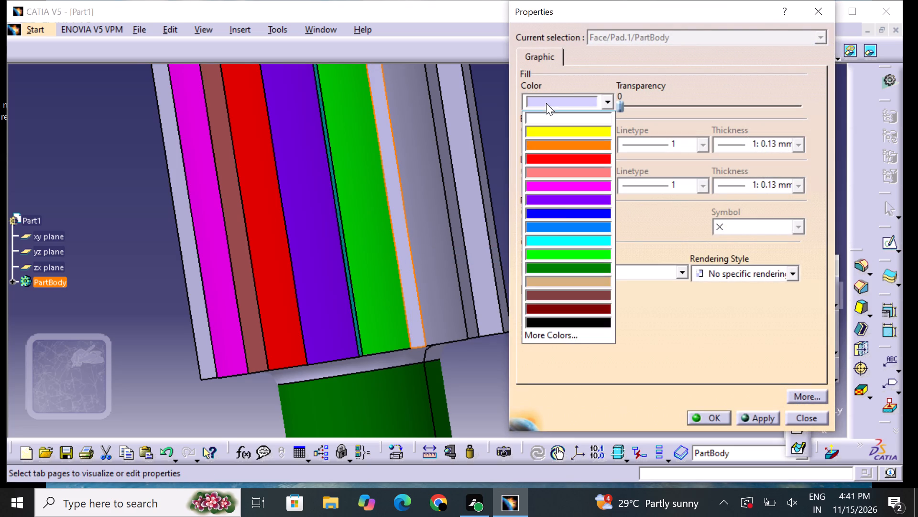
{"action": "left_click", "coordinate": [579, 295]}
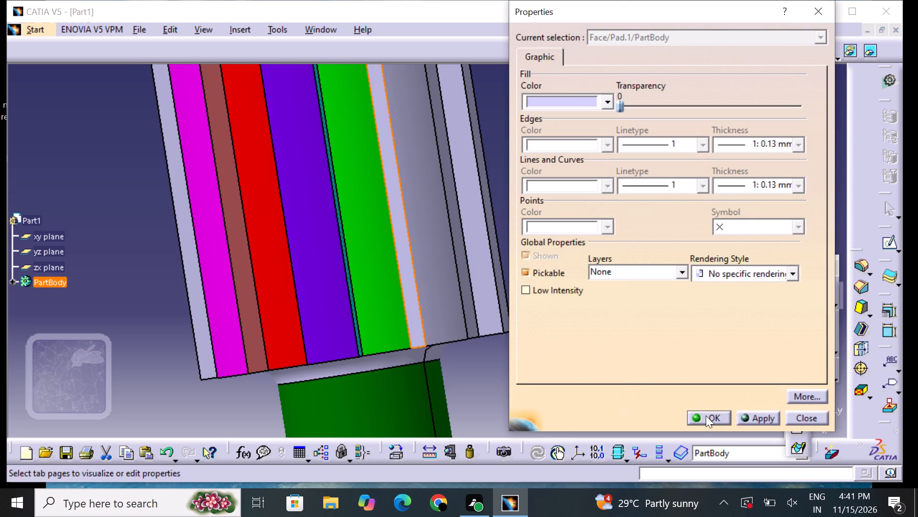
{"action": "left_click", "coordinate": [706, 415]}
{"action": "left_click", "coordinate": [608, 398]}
Set the fill colour of the next spline tooth's outer face, beyond the bright green groove, to brown.
{"action": "middle_click_drag", "start_coordinate": [566, 315], "coordinate": [477, 307]}
{"action": "right_click_drag", "start_coordinate": [566, 315], "coordinate": [475, 307]}
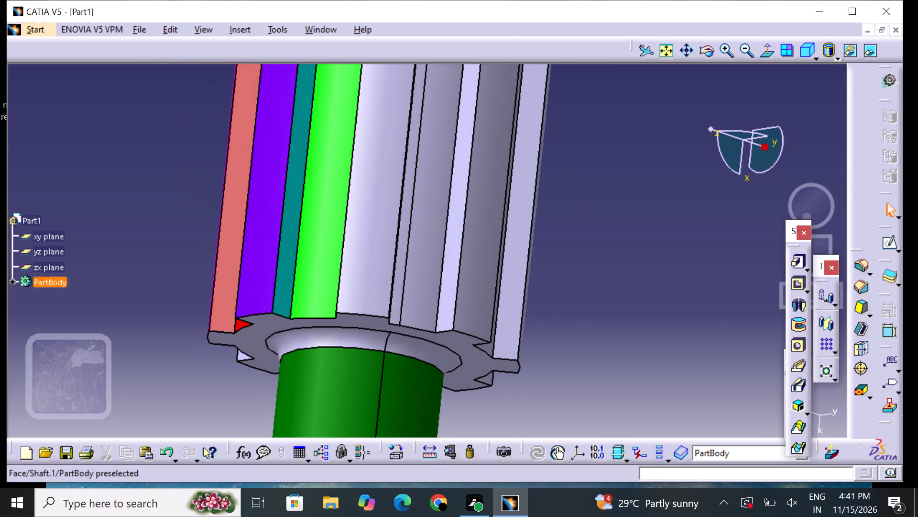
{"action": "left_click", "coordinate": [372, 247]}
{"action": "right_click", "coordinate": [372, 246]}
{"action": "left_click", "coordinate": [405, 258]}
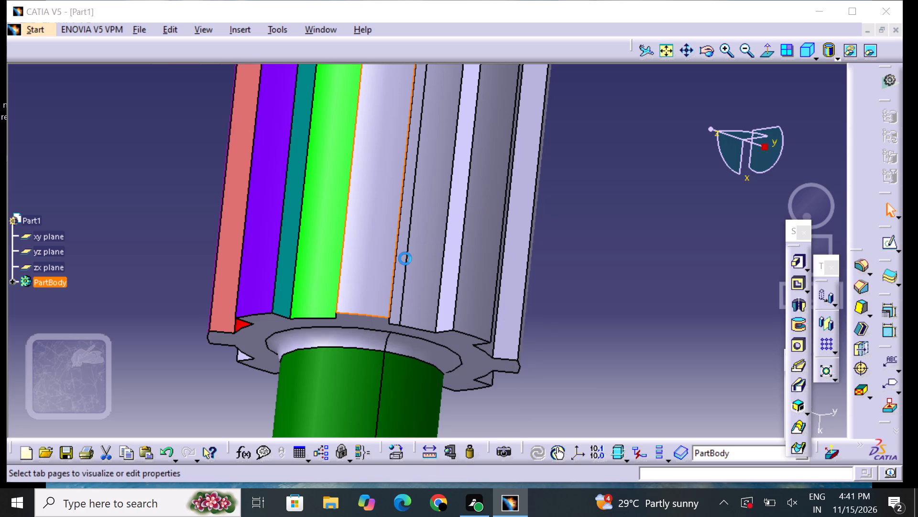
{"action": "left_click", "coordinate": [568, 94]}
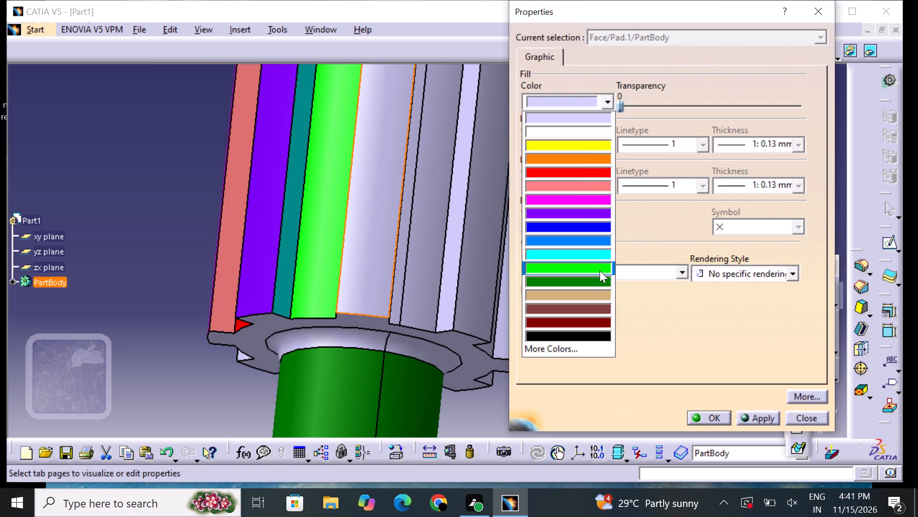
{"action": "left_click", "coordinate": [580, 306]}
{"action": "left_click", "coordinate": [711, 413]}
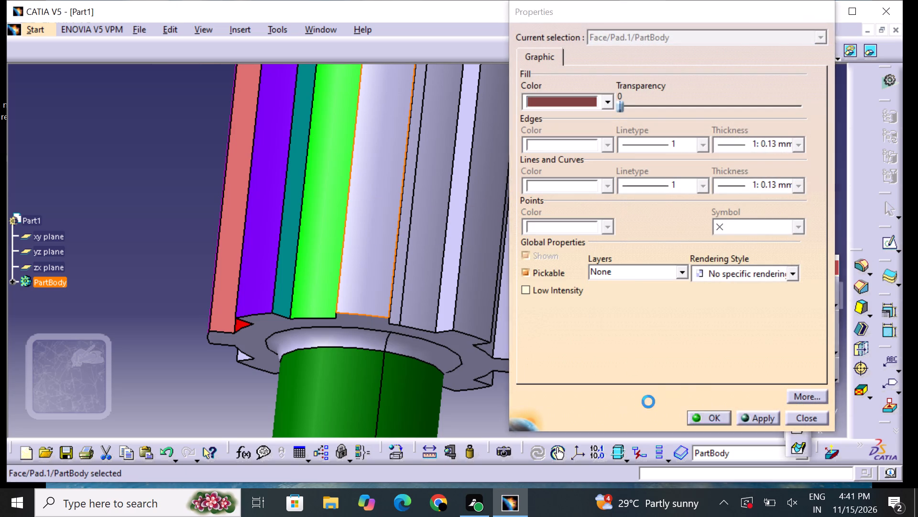
{"action": "left_click", "coordinate": [631, 399]}
Set the fill colour of the spline groove's floor face, beyond the brown tooth face, to orange.
{"action": "left_click", "coordinate": [403, 250]}
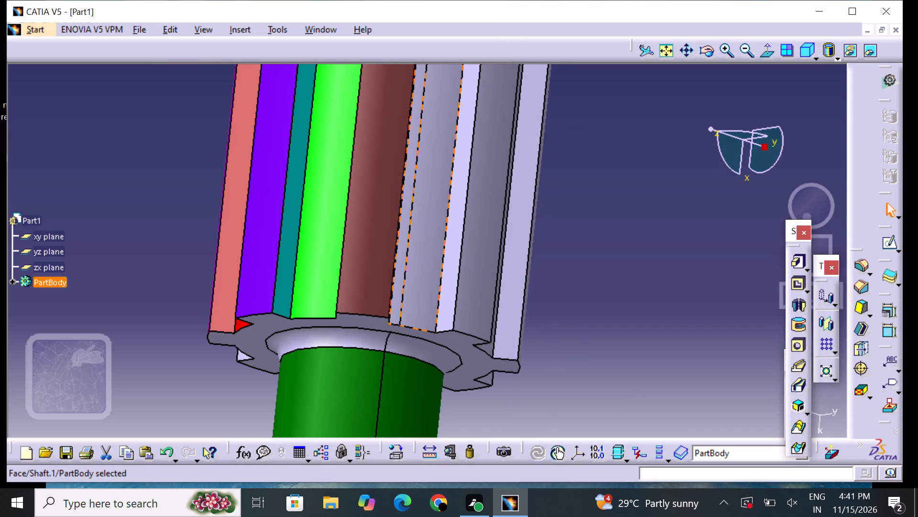
{"action": "right_click", "coordinate": [402, 250]}
{"action": "left_click", "coordinate": [443, 263]}
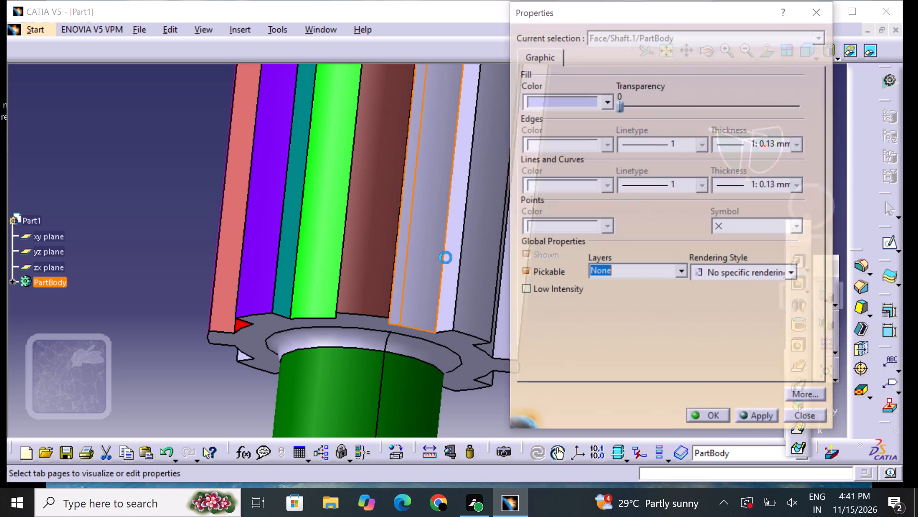
{"action": "left_click", "coordinate": [566, 93]}
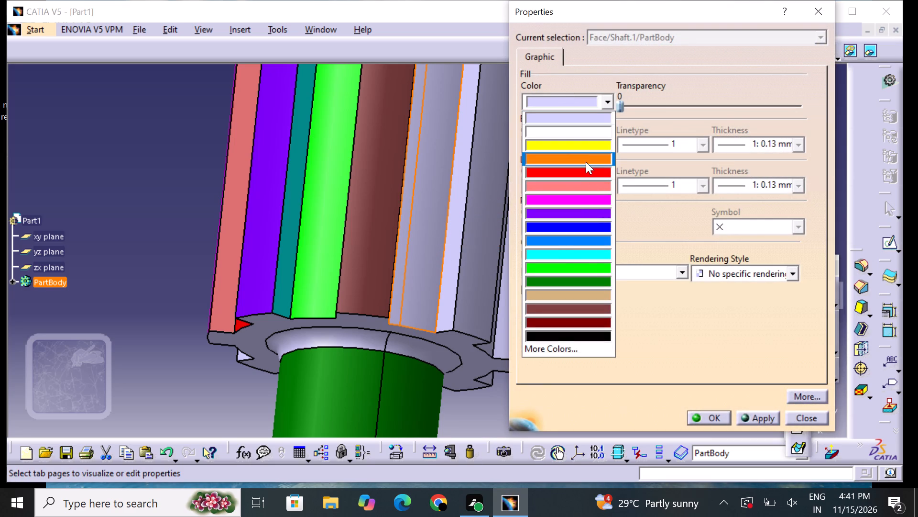
{"action": "left_click", "coordinate": [586, 161]}
{"action": "left_click", "coordinate": [718, 414]}
{"action": "left_click", "coordinate": [634, 382]}
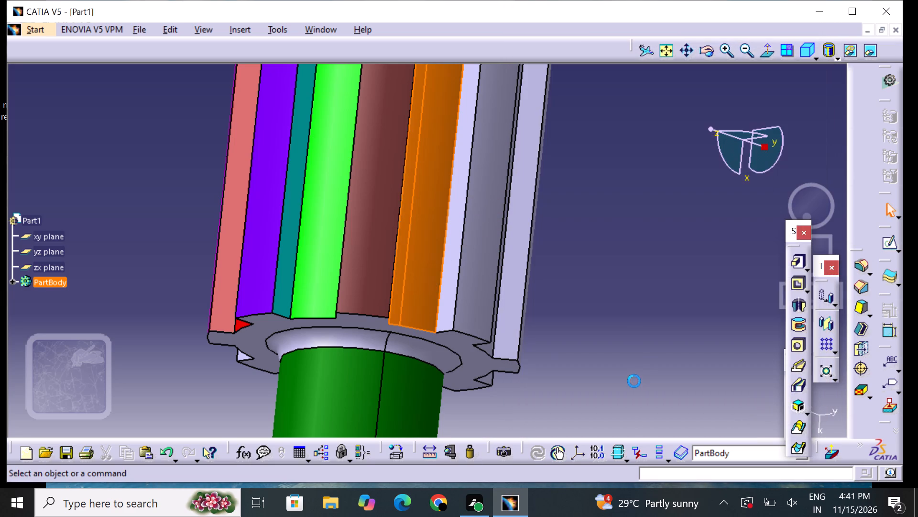
Set the fill colour of the narrow tooth flank beside the orange groove floor to yellow.
{"action": "middle_click_drag", "start_coordinate": [635, 349], "coordinate": [615, 349]}
{"action": "right_click_drag", "start_coordinate": [634, 349], "coordinate": [614, 350]}
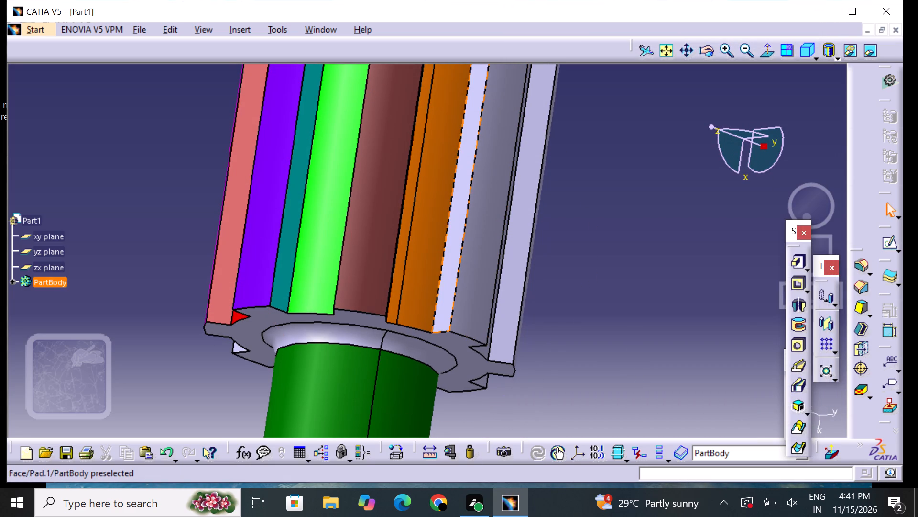
{"action": "left_click", "coordinate": [454, 249]}
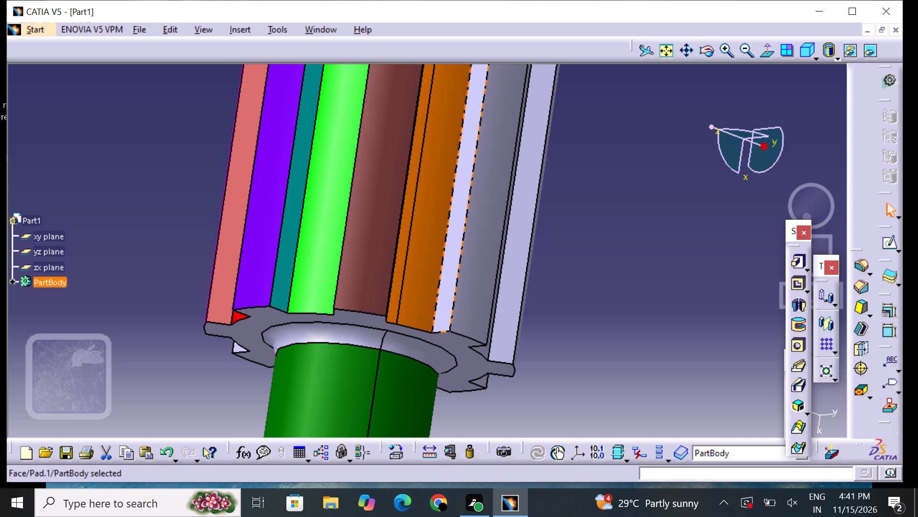
{"action": "right_click", "coordinate": [450, 252]}
{"action": "left_click", "coordinate": [496, 255]}
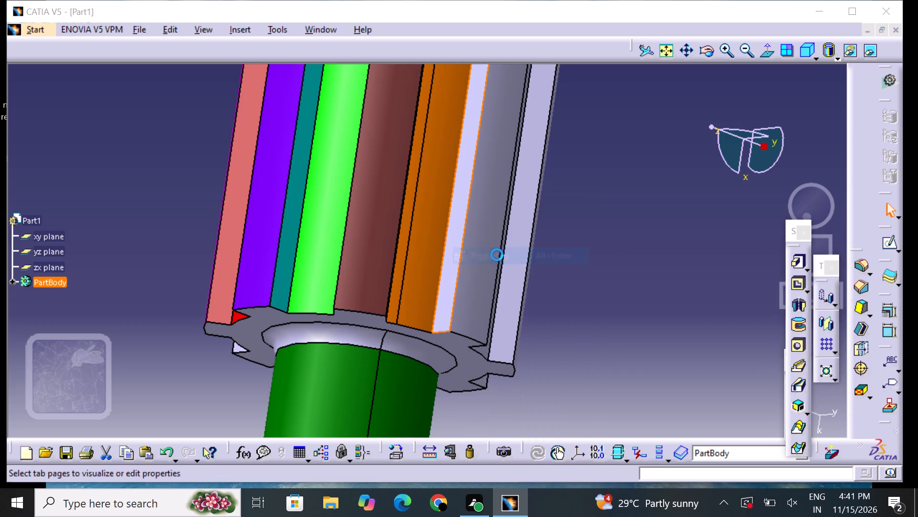
{"action": "left_click", "coordinate": [561, 106]}
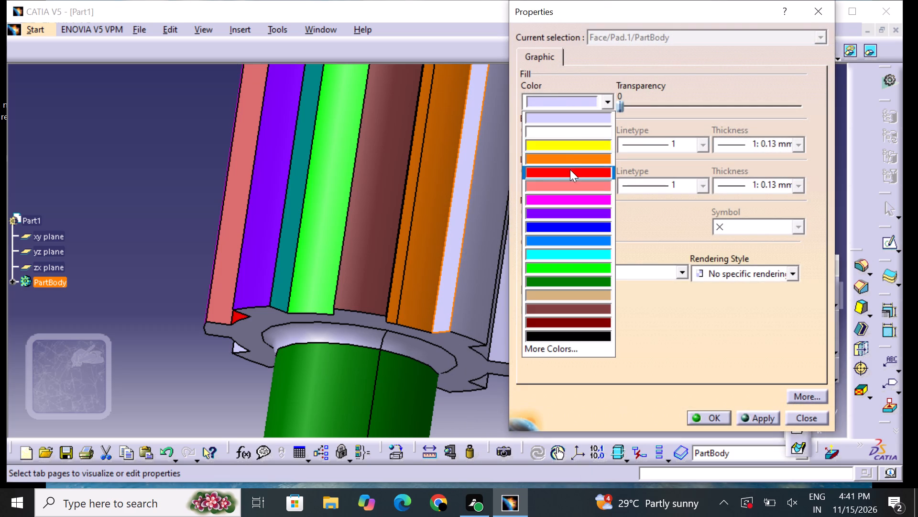
{"action": "left_click", "coordinate": [579, 146]}
{"action": "left_click", "coordinate": [710, 410]}
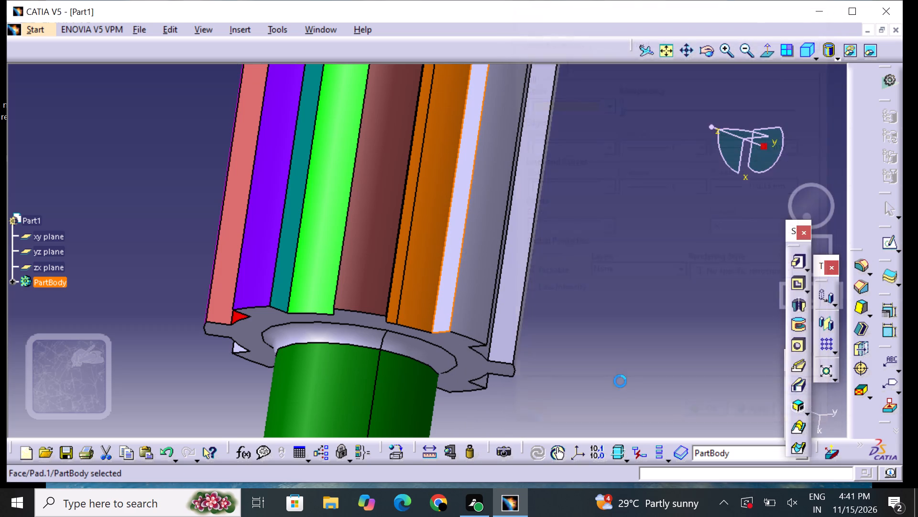
{"action": "left_click", "coordinate": [620, 381]}
Set the fill colour of the spline tooth's outer face, next to the yellow flank, to dark red.
{"action": "left_click", "coordinate": [481, 289]}
{"action": "right_click", "coordinate": [481, 289]}
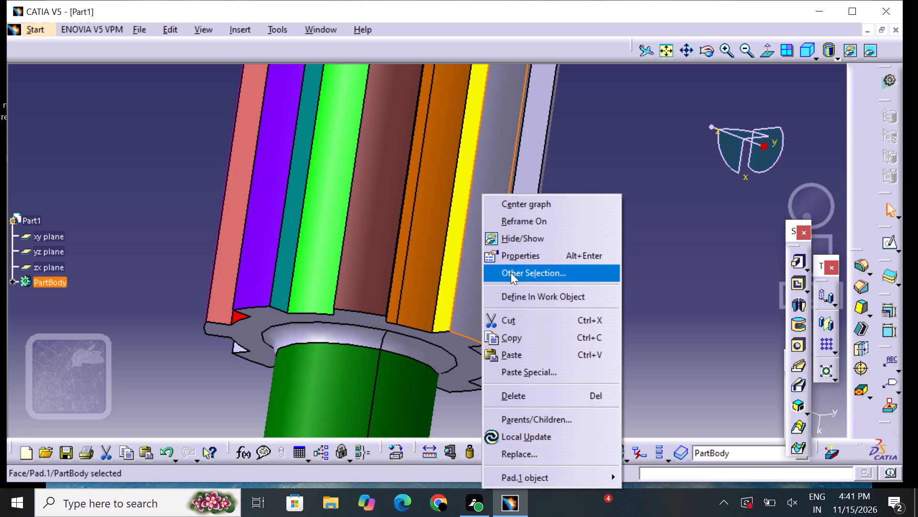
{"action": "left_click", "coordinate": [525, 258]}
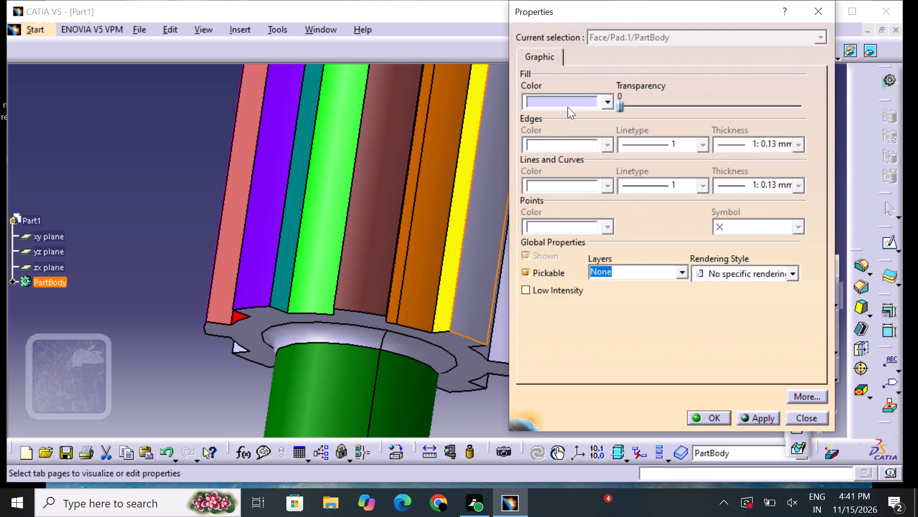
{"action": "left_click", "coordinate": [568, 103]}
{"action": "left_click", "coordinate": [593, 323]}
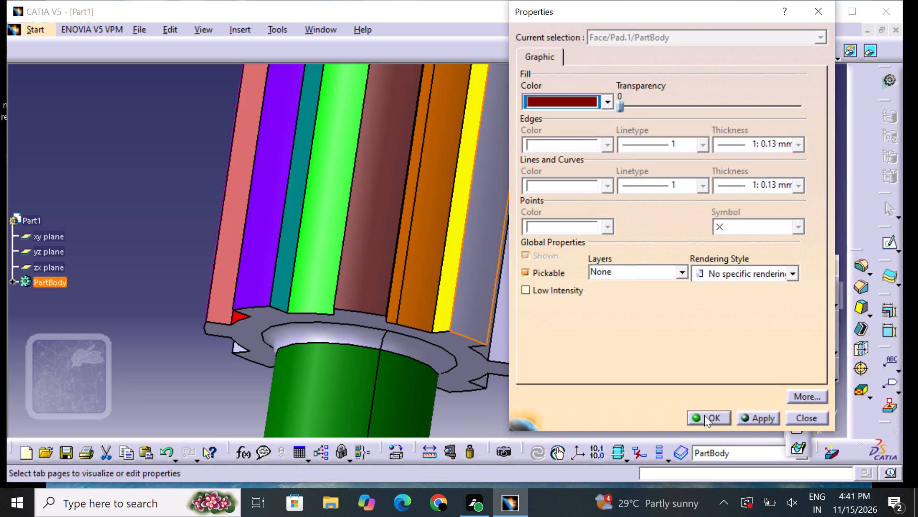
{"action": "left_click", "coordinate": [706, 412]}
{"action": "left_click", "coordinate": [599, 393]}
Set the fill colour of the narrow tooth flank beside the dark red tooth face to black.
{"action": "middle_click_drag", "start_coordinate": [585, 326], "coordinate": [483, 297]}
{"action": "right_click_drag", "start_coordinate": [585, 326], "coordinate": [482, 297]}
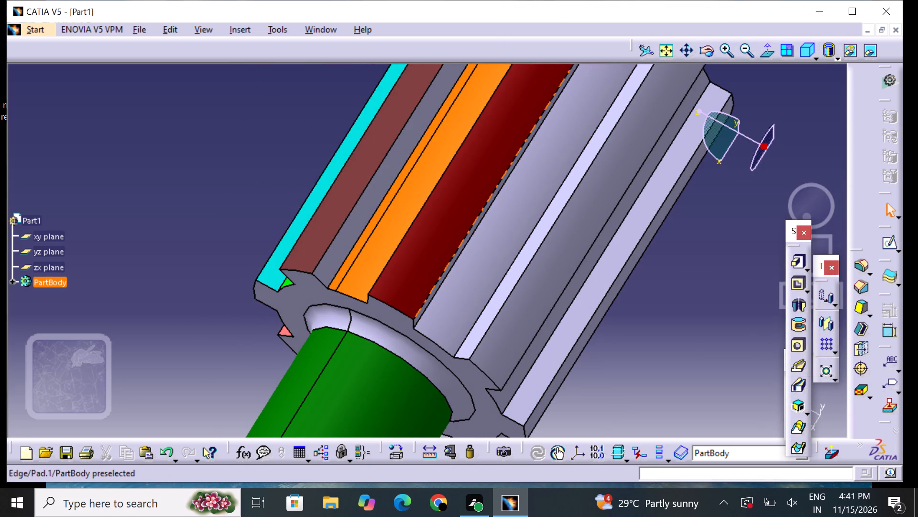
{"action": "left_click", "coordinate": [720, 47]}
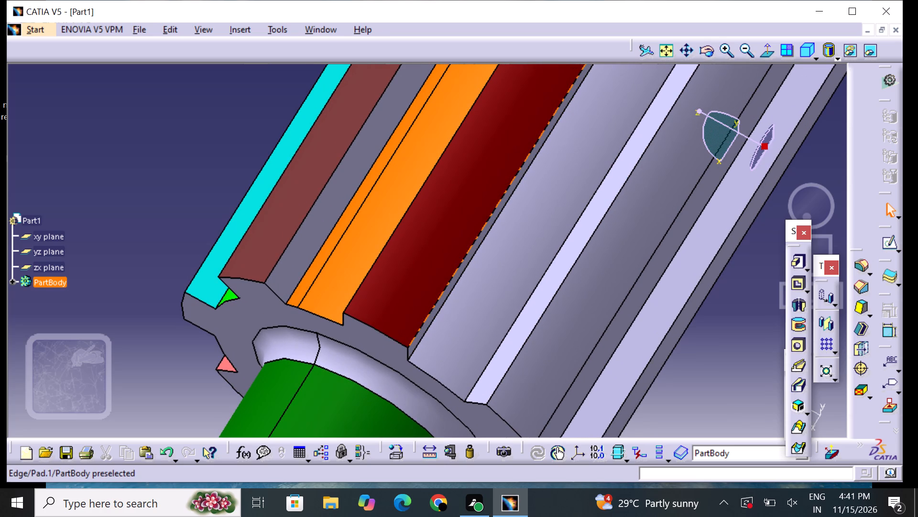
{"action": "left_click", "coordinate": [724, 45]}
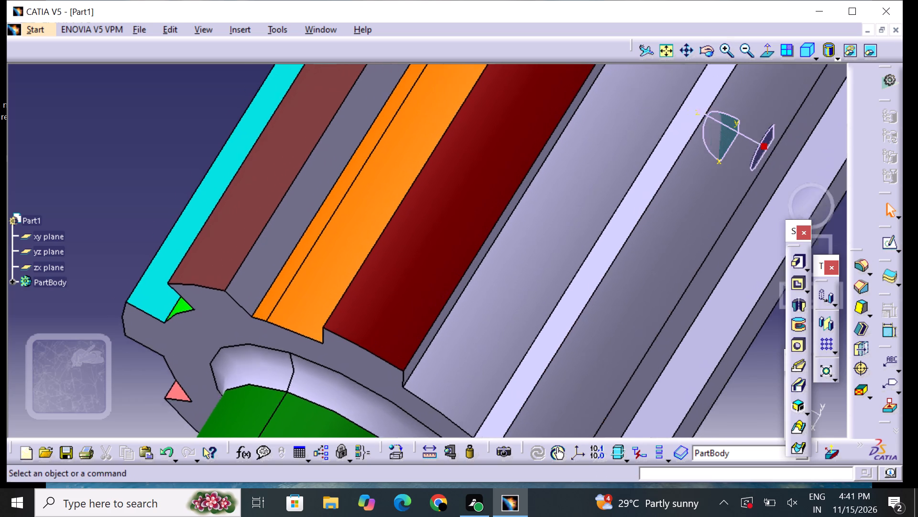
{"action": "left_click", "coordinate": [520, 208]}
{"action": "right_click", "coordinate": [519, 208]}
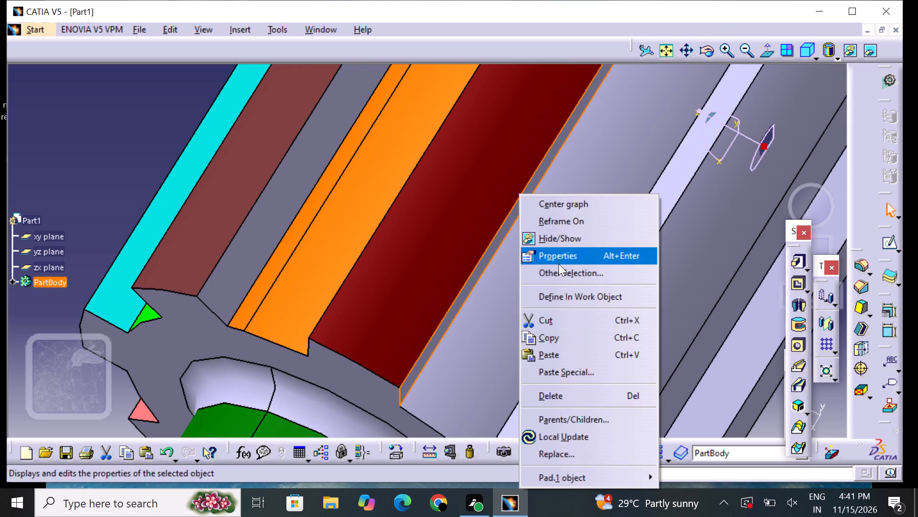
{"action": "left_click", "coordinate": [563, 260]}
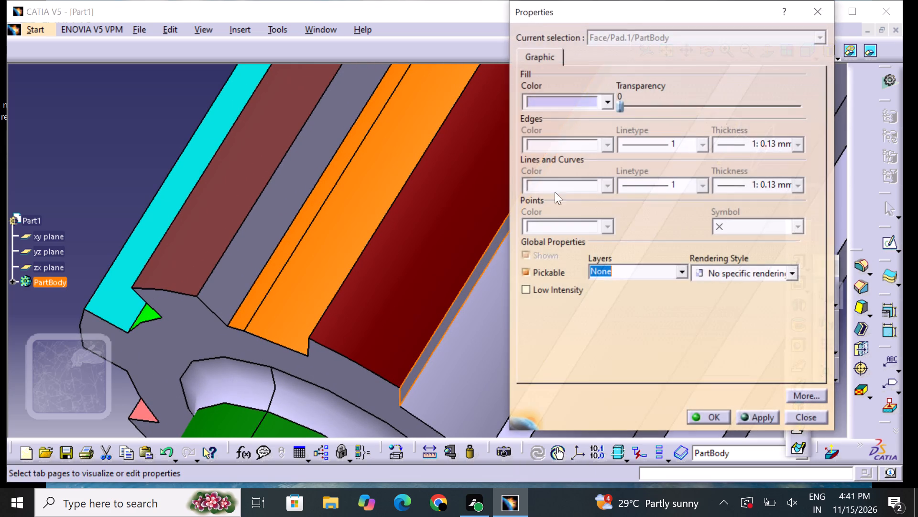
{"action": "left_click", "coordinate": [556, 97]}
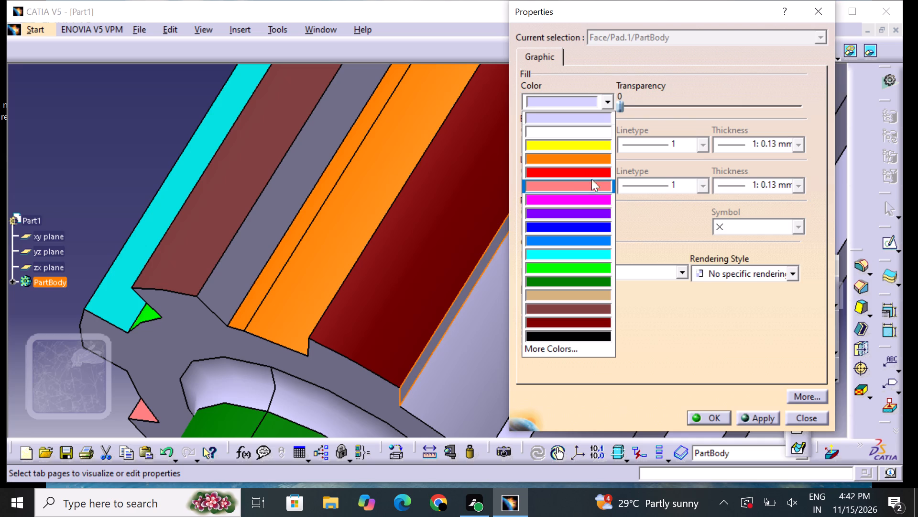
{"action": "left_click", "coordinate": [597, 338]}
{"action": "left_click", "coordinate": [716, 414]}
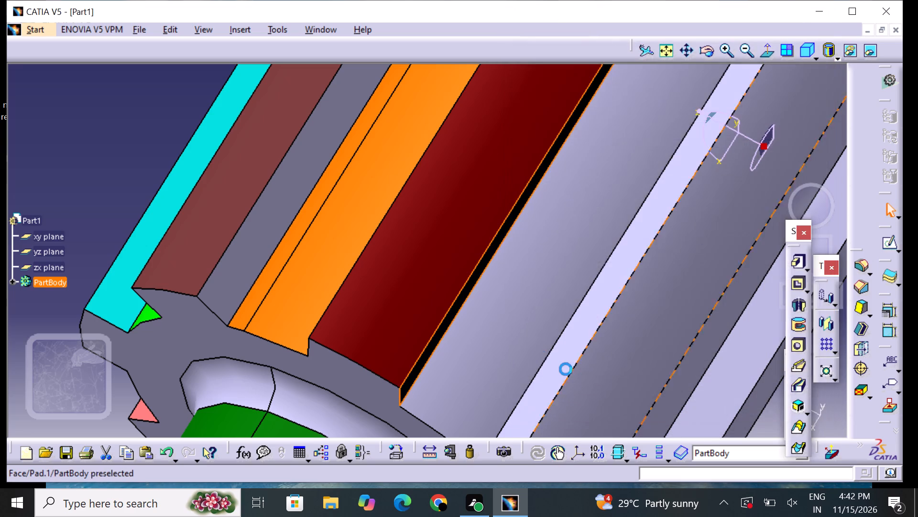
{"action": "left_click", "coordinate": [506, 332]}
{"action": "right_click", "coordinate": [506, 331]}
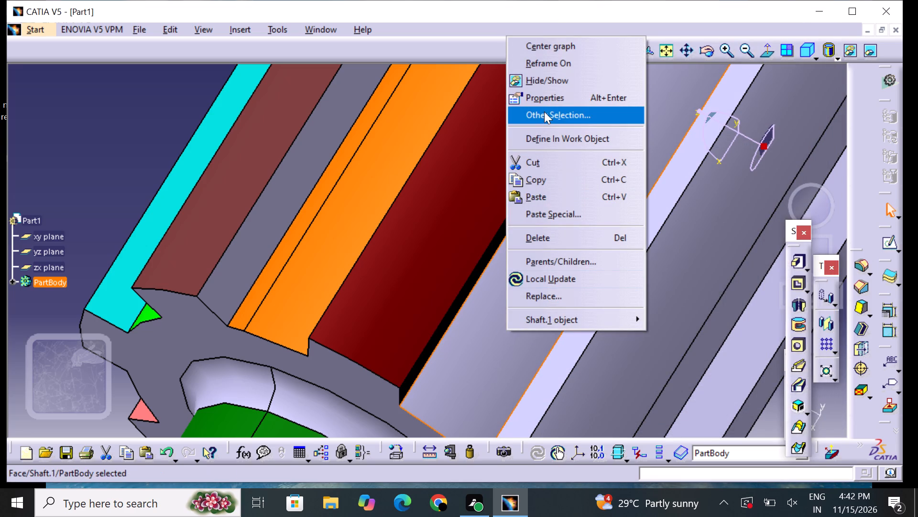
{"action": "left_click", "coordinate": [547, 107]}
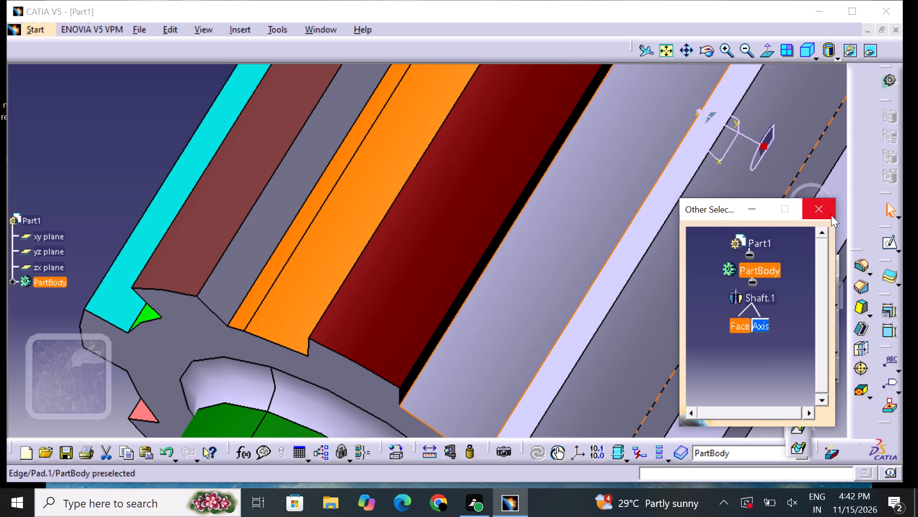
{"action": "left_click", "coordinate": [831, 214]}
Set the fill colour of the spline groove's floor face, next to the black flank, to bright green.
{"action": "left_click", "coordinate": [726, 54]}
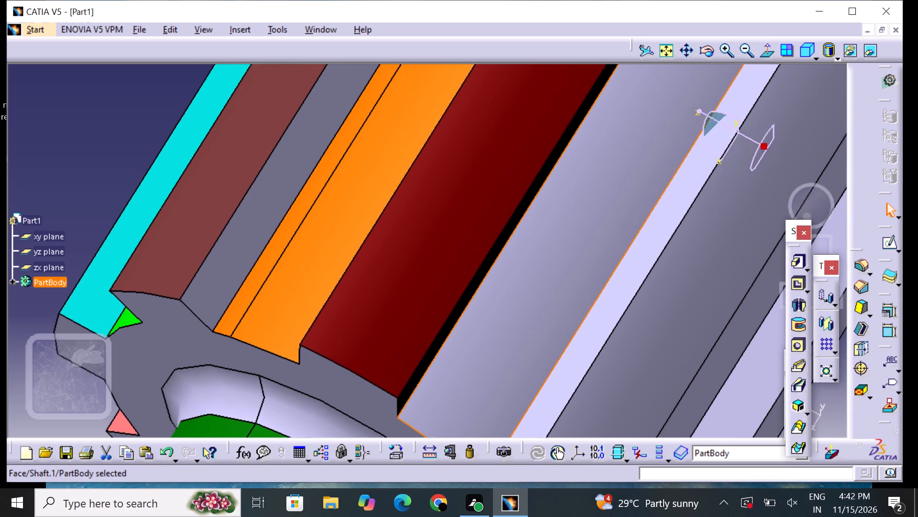
{"action": "left_click", "coordinate": [631, 204]}
{"action": "right_click", "coordinate": [631, 205]}
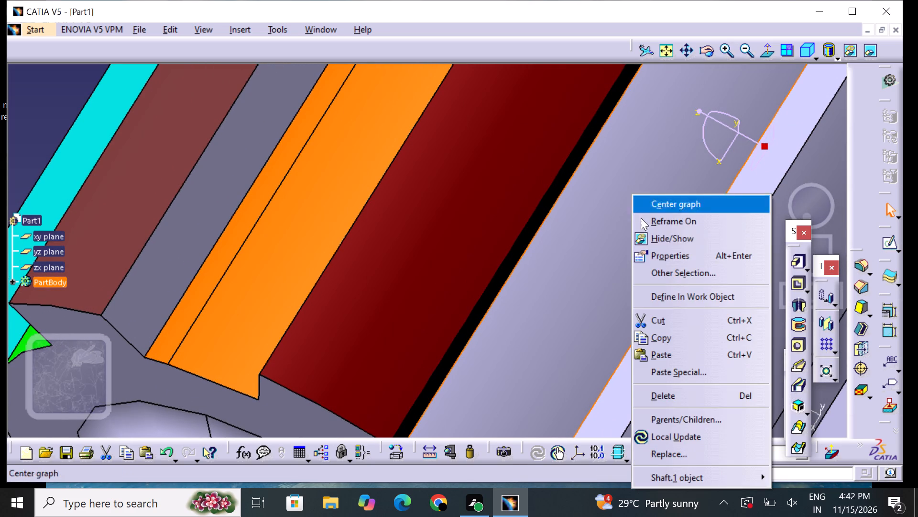
{"action": "left_click", "coordinate": [672, 260]}
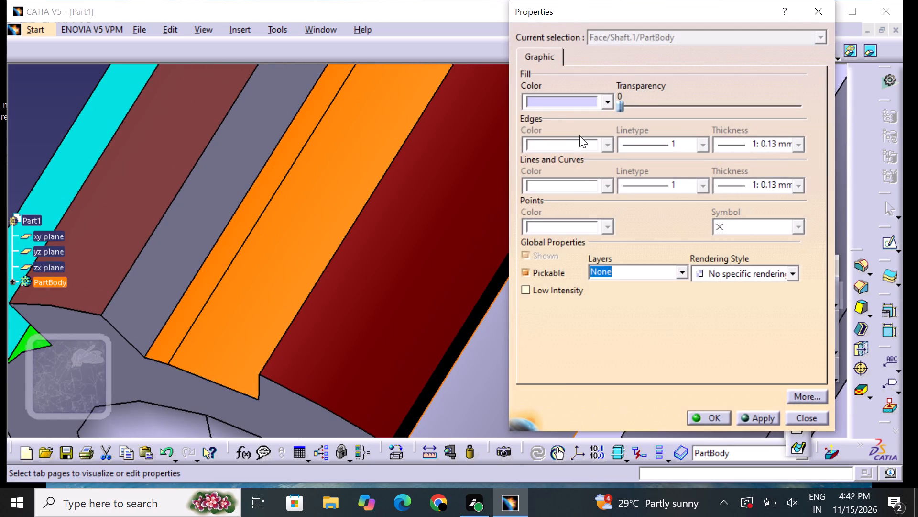
{"action": "left_click", "coordinate": [556, 109]}
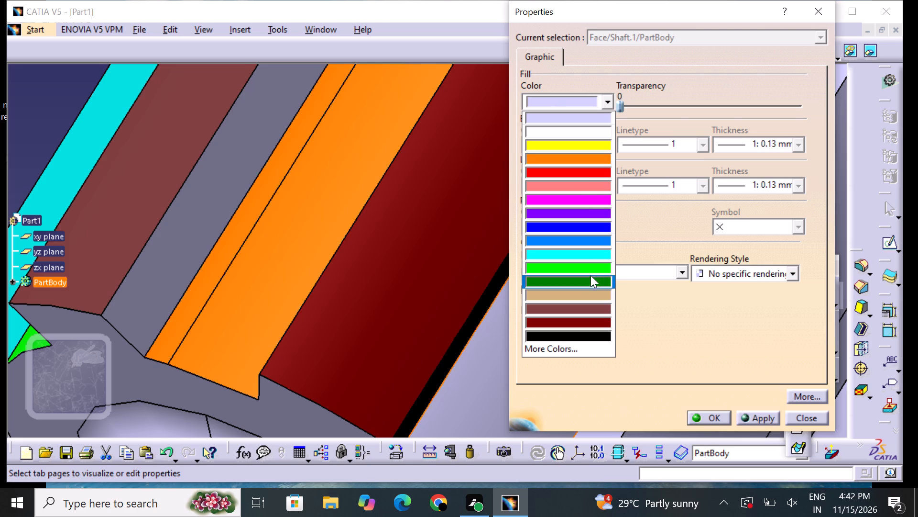
{"action": "left_click", "coordinate": [587, 269]}
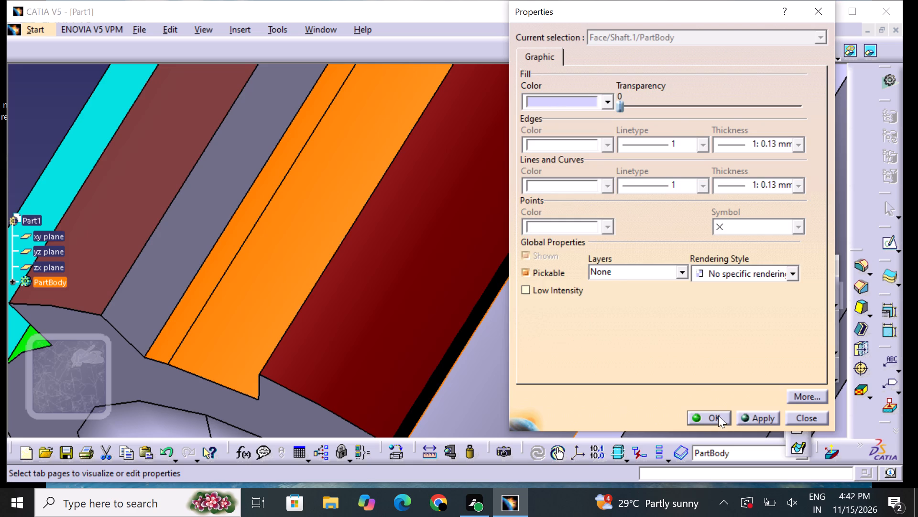
{"action": "left_click", "coordinate": [718, 416]}
Set the fill colour of the narrow tooth flank beyond the bright green groove floor to cyan.
{"action": "middle_click_drag", "start_coordinate": [651, 342], "coordinate": [448, 280]}
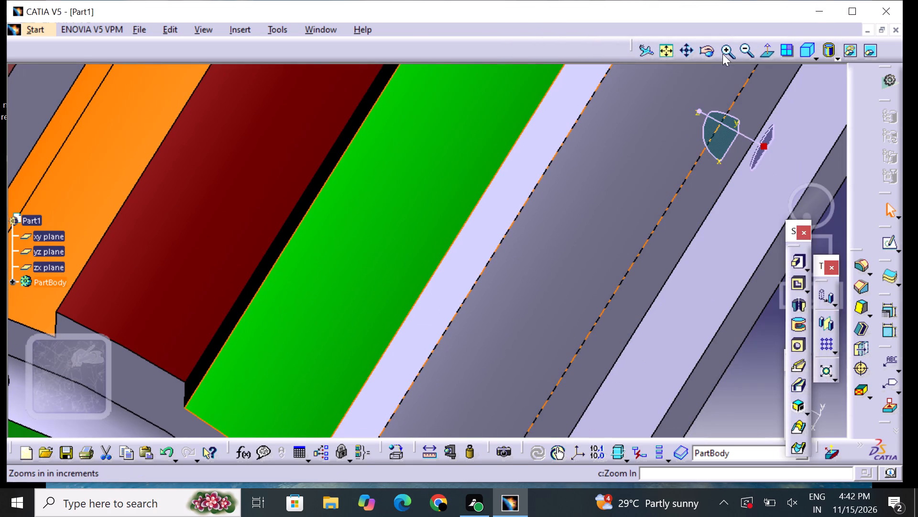
{"action": "left_click", "coordinate": [740, 46]}
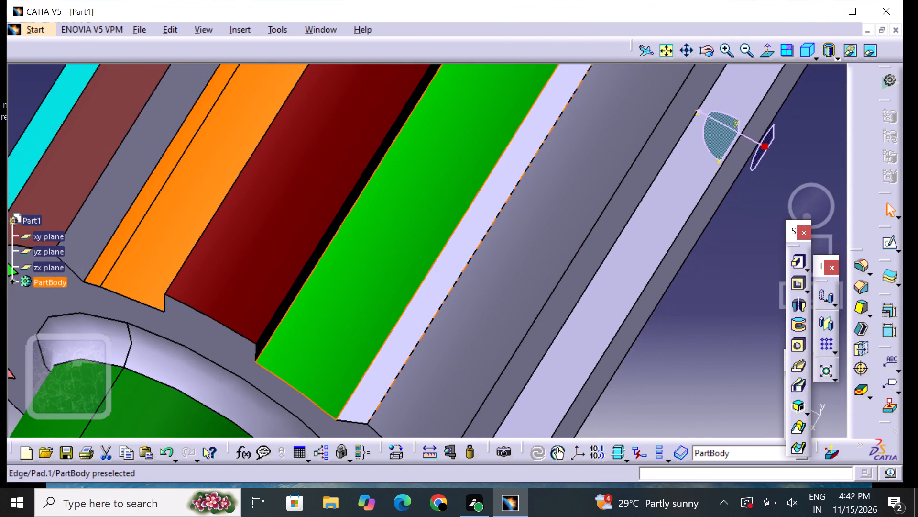
{"action": "left_click", "coordinate": [464, 247]}
{"action": "right_click", "coordinate": [464, 247]}
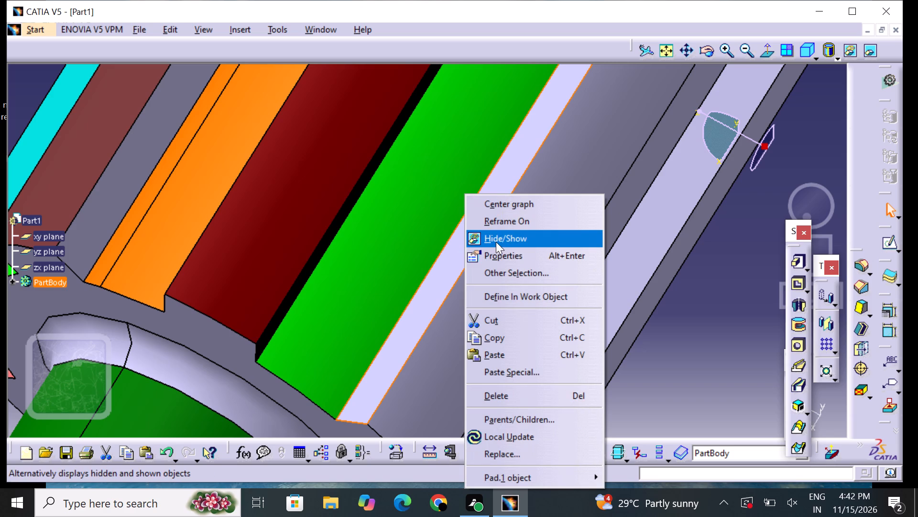
{"action": "left_click", "coordinate": [510, 260]}
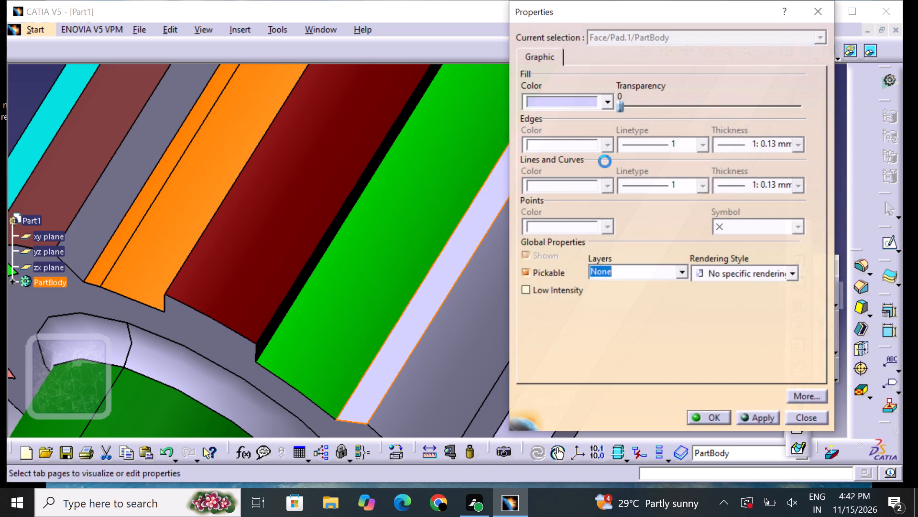
{"action": "left_click", "coordinate": [553, 99]}
{"action": "left_click", "coordinate": [581, 256]}
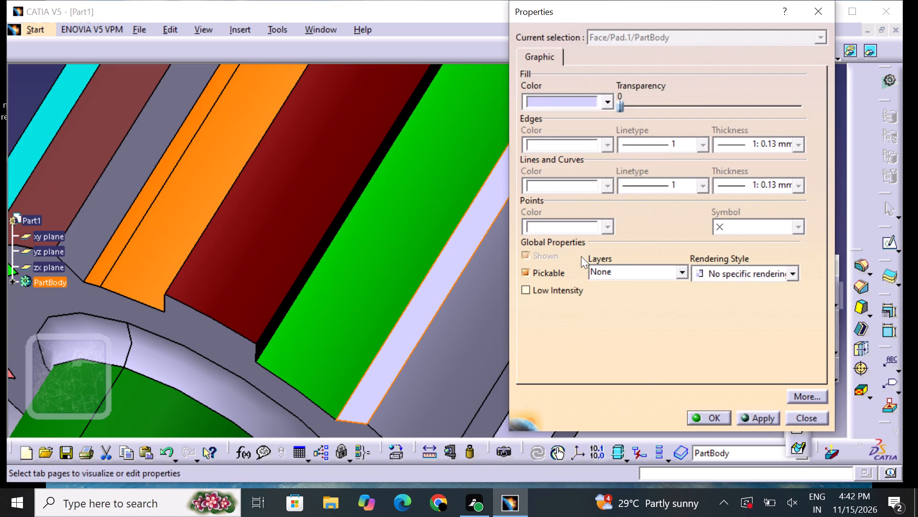
{"action": "left_click", "coordinate": [705, 413]}
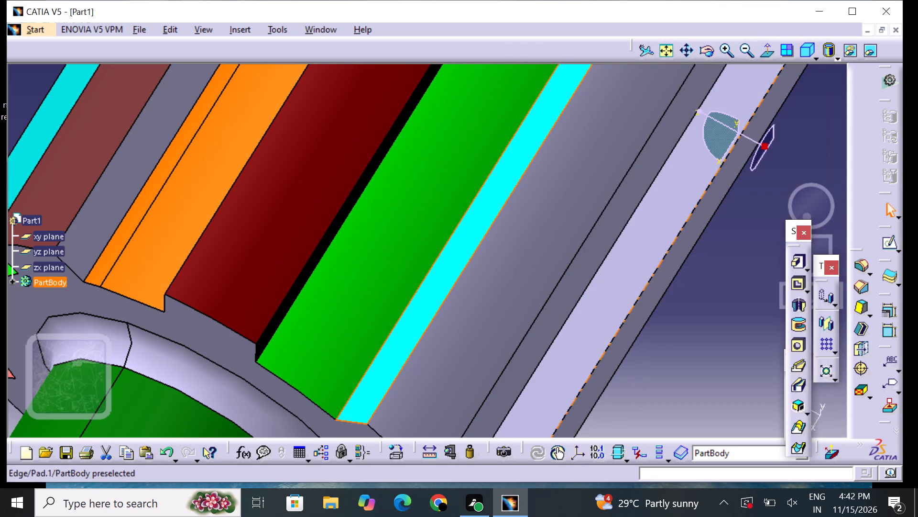
Set the fill colour of the spline tooth's outer face, next to the cyan flank, to red.
{"action": "left_click", "coordinate": [519, 308]}
{"action": "right_click", "coordinate": [519, 308]}
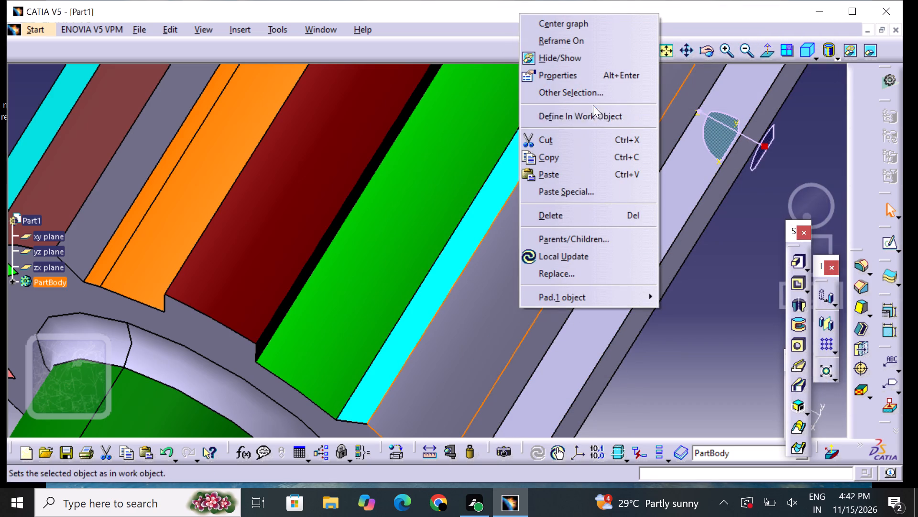
{"action": "left_click", "coordinate": [592, 79]}
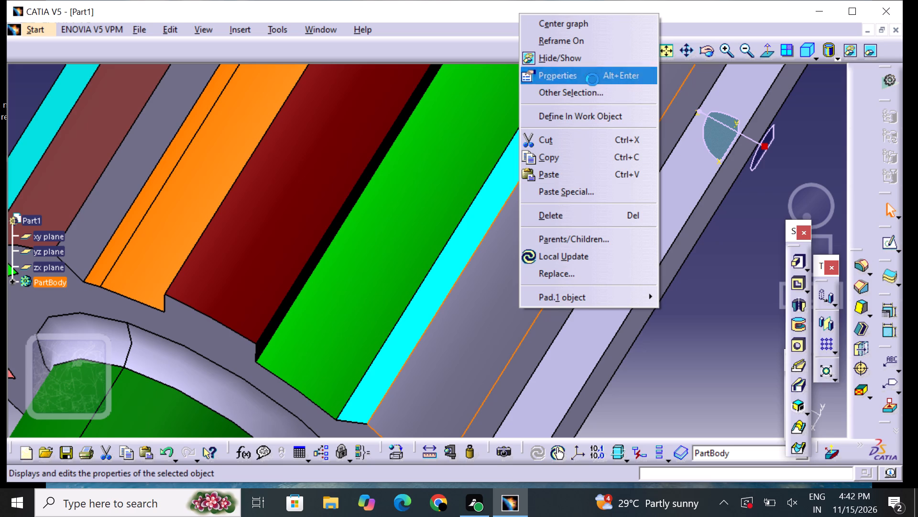
{"action": "left_click_drag", "start_coordinate": [579, 105], "coordinate": [578, 112]}
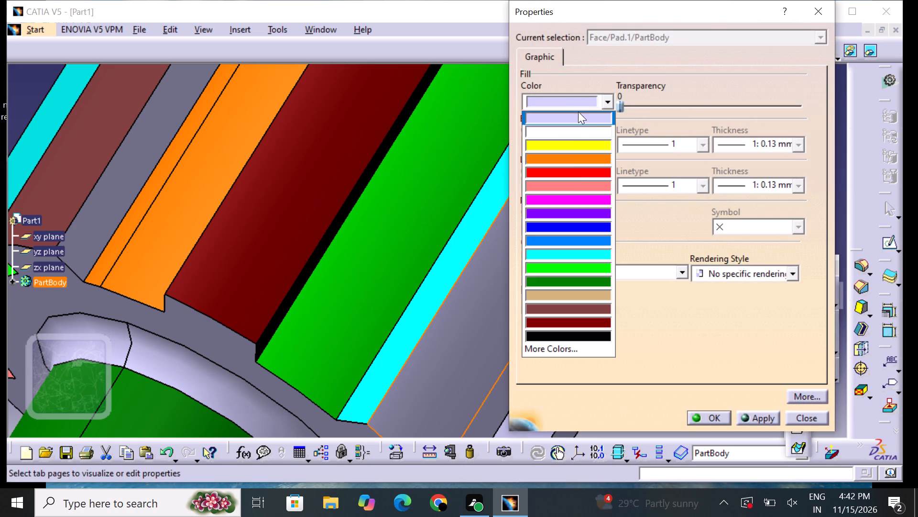
{"action": "left_click", "coordinate": [573, 174]}
{"action": "left_click_drag", "start_coordinate": [713, 417], "coordinate": [713, 421]}
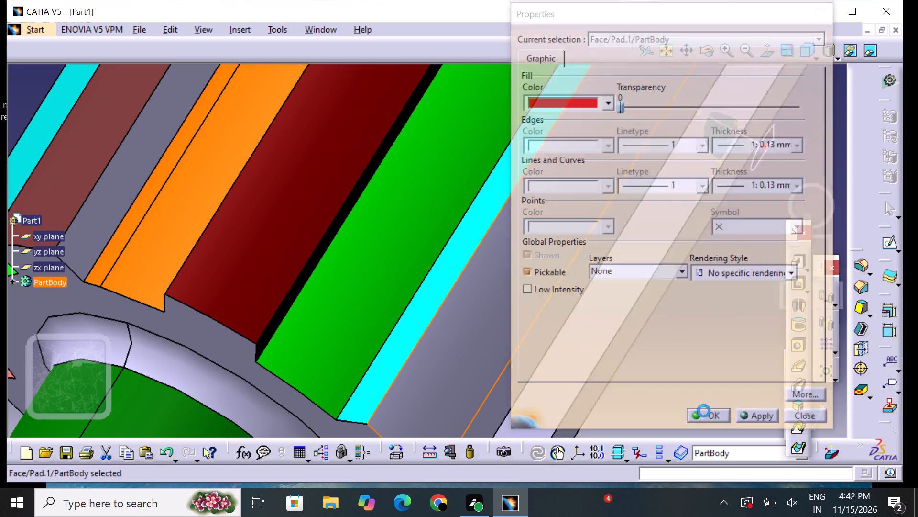
Set the fill colour of the spline groove's floor face, beyond the red tooth face, to dark green.
{"action": "middle_click_drag", "start_coordinate": [682, 369], "coordinate": [600, 301]}
{"action": "right_click_drag", "start_coordinate": [682, 369], "coordinate": [559, 283]}
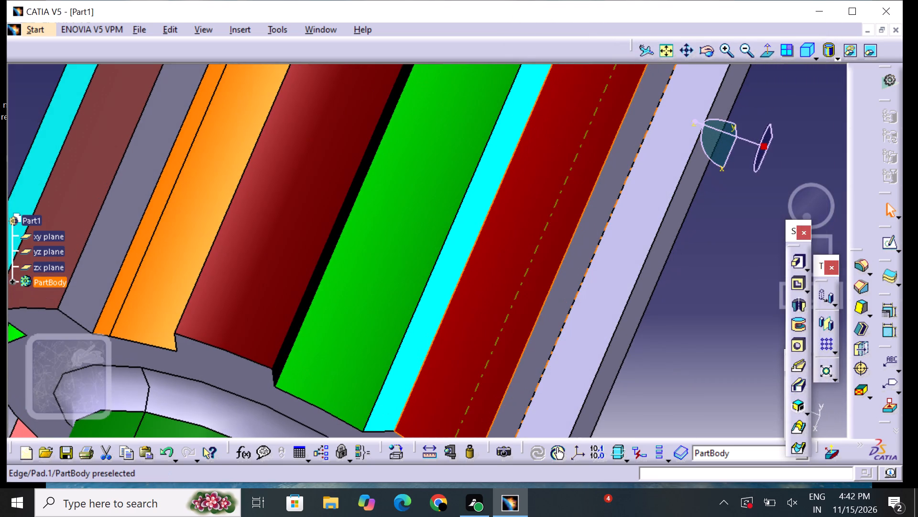
{"action": "left_click", "coordinate": [585, 259]}
{"action": "right_click", "coordinate": [585, 259]}
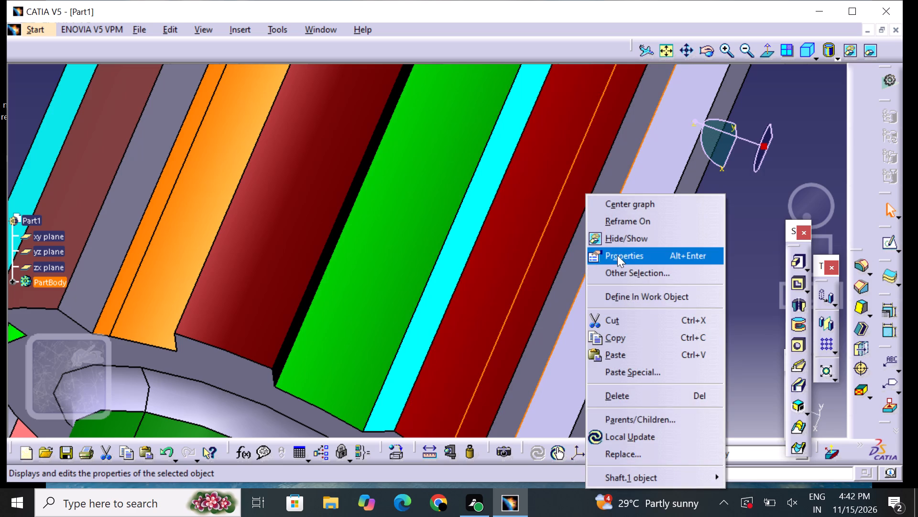
{"action": "left_click", "coordinate": [618, 254]}
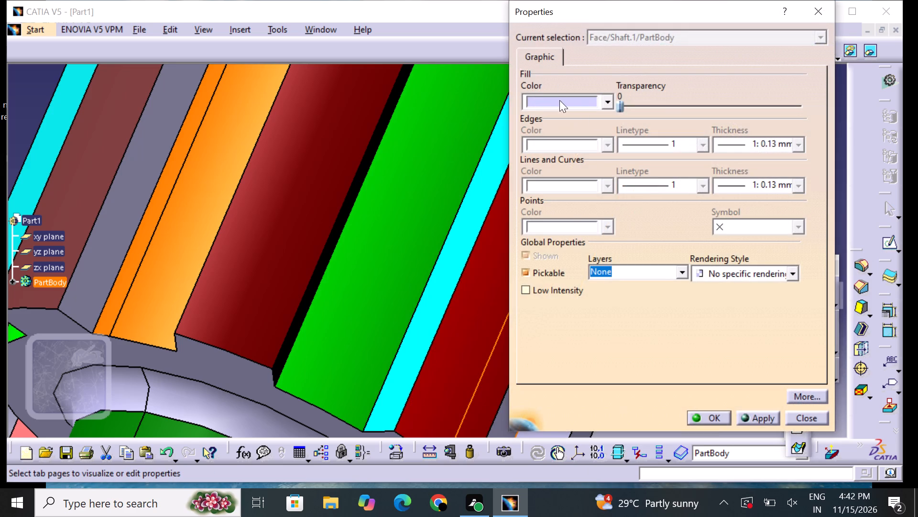
{"action": "left_click", "coordinate": [560, 100]}
{"action": "left_click", "coordinate": [595, 281]}
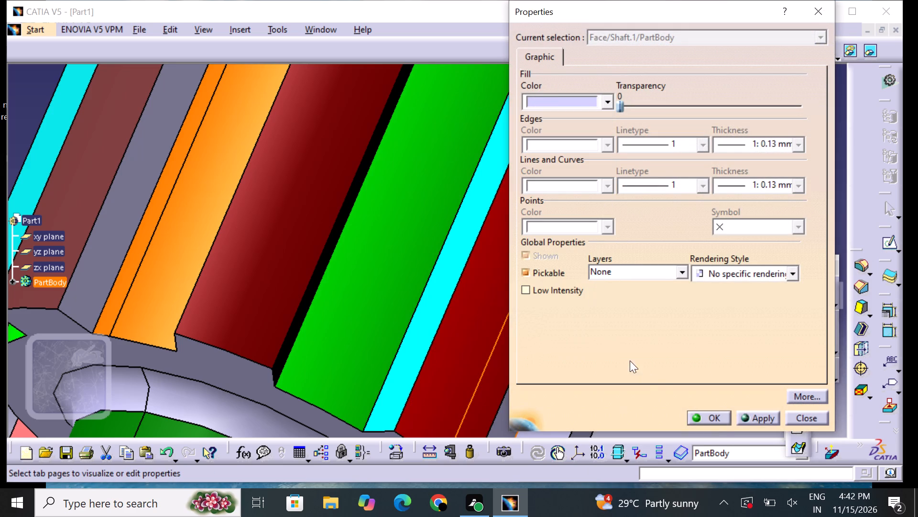
{"action": "left_click", "coordinate": [721, 421]}
{"action": "left_click", "coordinate": [690, 413]}
Set the fill colour of the tooth flank beyond the dark green groove floor to cyan.
{"action": "middle_click_drag", "start_coordinate": [693, 391], "coordinate": [621, 354]}
{"action": "right_click_drag", "start_coordinate": [693, 391], "coordinate": [614, 353]}
{"action": "middle_click_drag", "start_coordinate": [656, 335], "coordinate": [577, 325]}
{"action": "right_click_drag", "start_coordinate": [654, 333], "coordinate": [571, 324]}
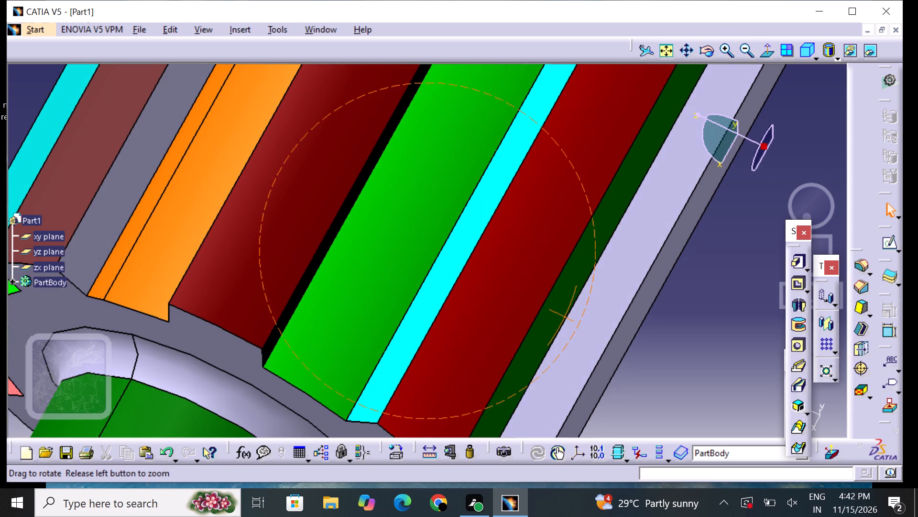
{"action": "left_click", "coordinate": [581, 314]}
{"action": "right_click", "coordinate": [582, 314]}
{"action": "left_click", "coordinate": [616, 85]}
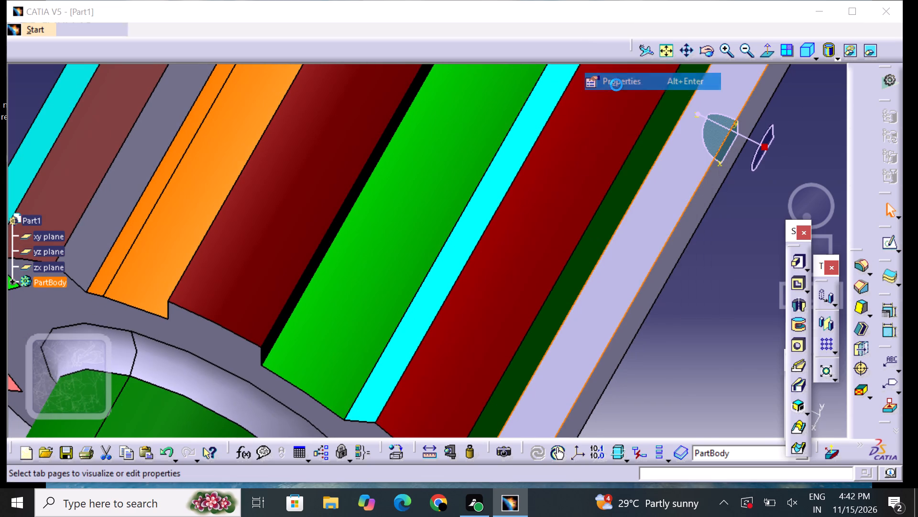
{"action": "left_click", "coordinate": [571, 105]}
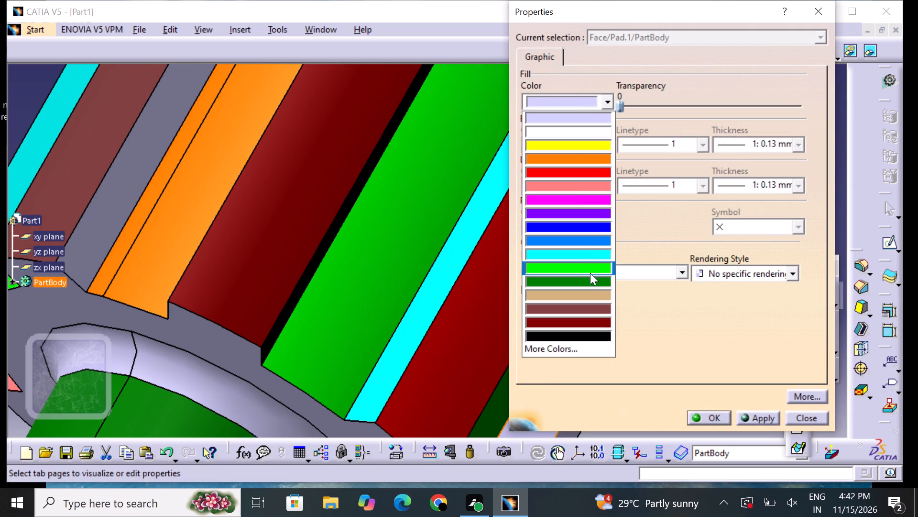
{"action": "left_click", "coordinate": [593, 259]}
{"action": "left_click", "coordinate": [712, 414]}
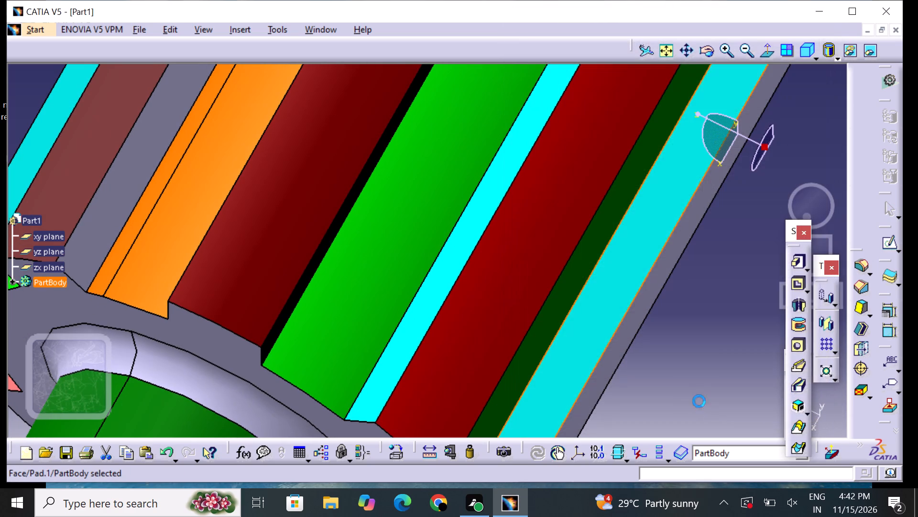
{"action": "left_click", "coordinate": [677, 384]}
Set the fill colour of the narrow tooth flank between the bright red face and the dark green groove floor to orange.
{"action": "left_click", "coordinate": [741, 42]}
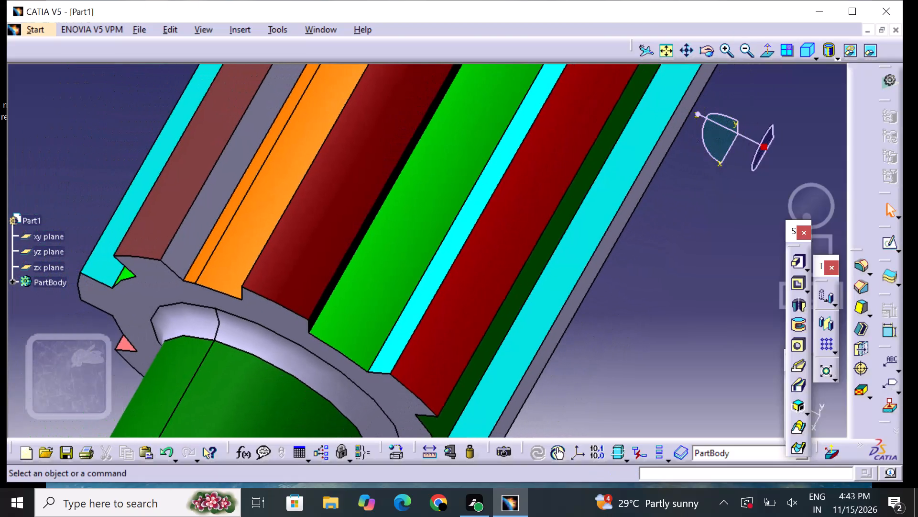
{"action": "middle_click_drag", "start_coordinate": [688, 291], "coordinate": [528, 237]}
{"action": "right_click_drag", "start_coordinate": [689, 290], "coordinate": [524, 242]}
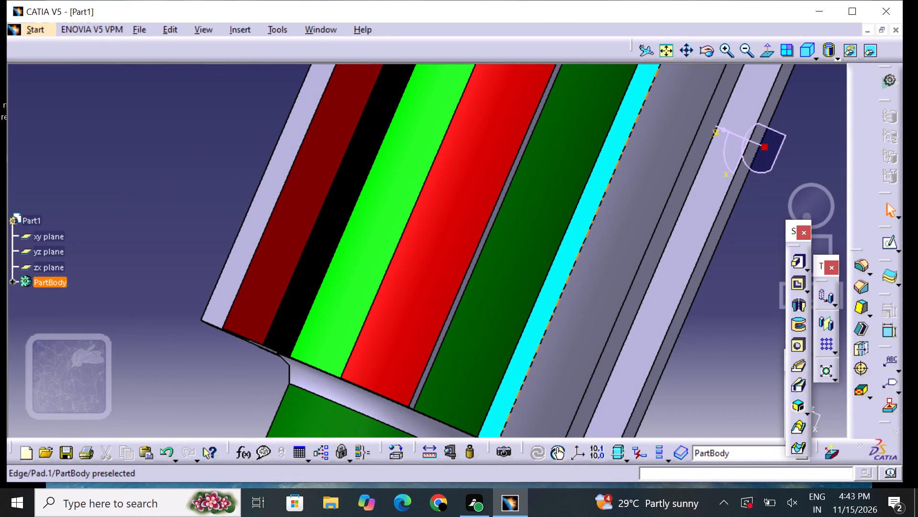
{"action": "middle_click_drag", "start_coordinate": [663, 298], "coordinate": [555, 264]}
{"action": "right_click_drag", "start_coordinate": [663, 298], "coordinate": [555, 264]}
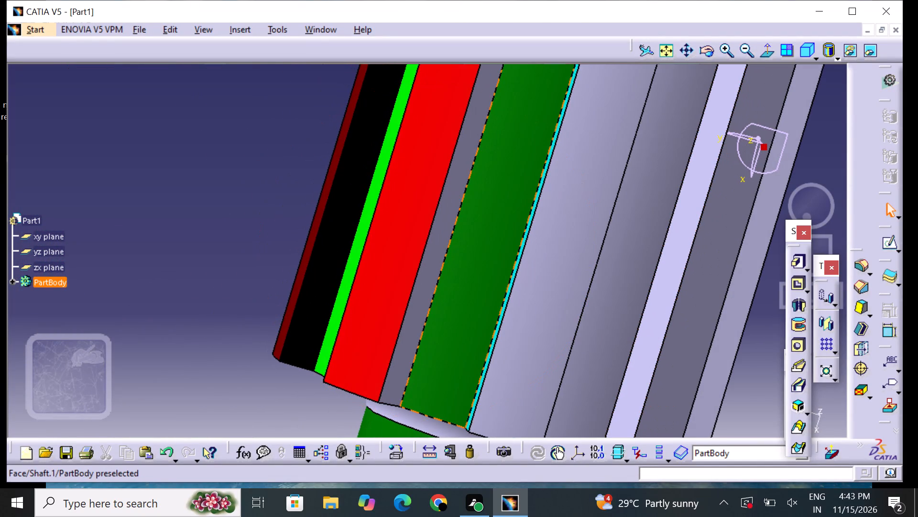
{"action": "left_click", "coordinate": [426, 279]}
{"action": "right_click", "coordinate": [426, 279]}
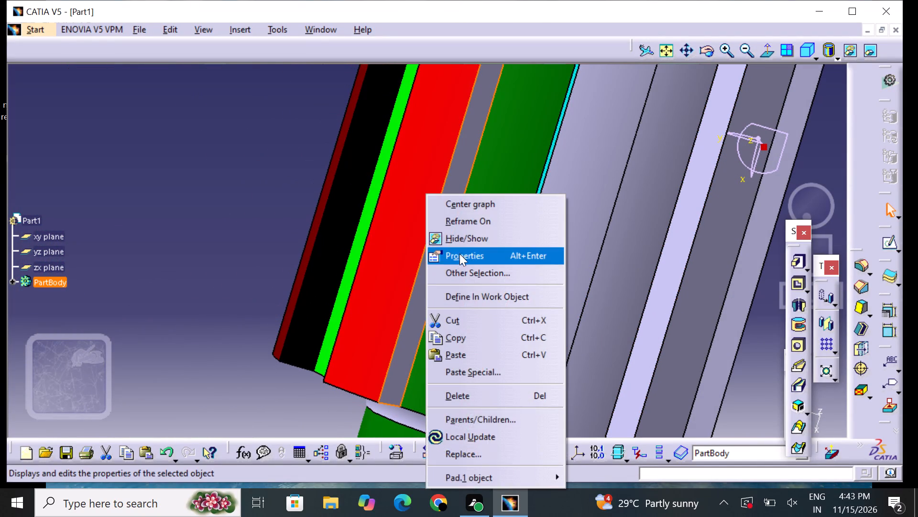
{"action": "left_click", "coordinate": [460, 253]}
{"action": "left_click", "coordinate": [556, 100]}
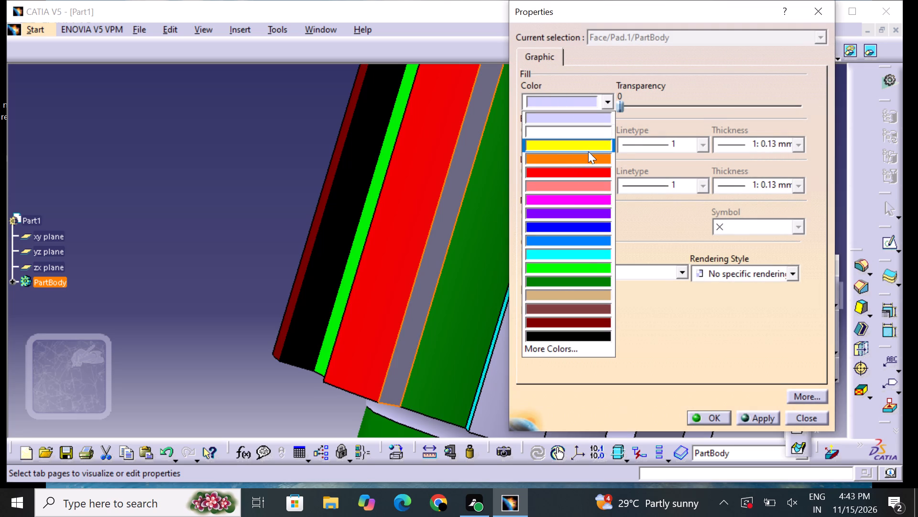
{"action": "left_click", "coordinate": [590, 156]}
{"action": "left_click", "coordinate": [703, 415]}
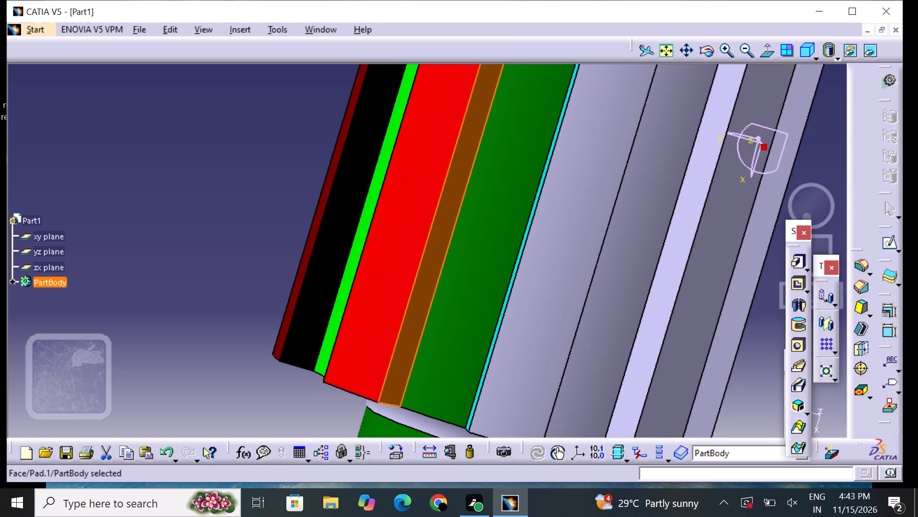
{"action": "left_click", "coordinate": [706, 414]}
Set the fill colour of the spline tooth's outer face, next to the thin cyan flank, to reddish brown.
{"action": "left_click", "coordinate": [534, 343]}
{"action": "right_click", "coordinate": [534, 342]}
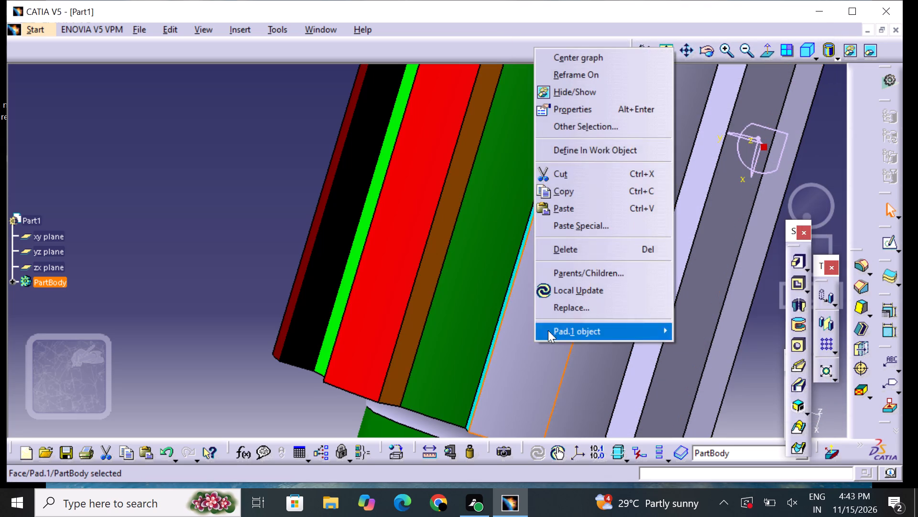
{"action": "left_click", "coordinate": [601, 116]}
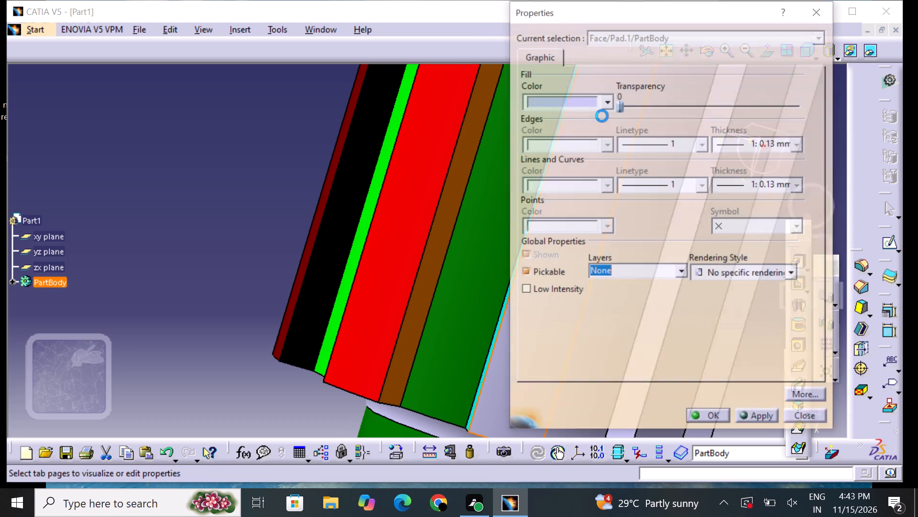
{"action": "left_click", "coordinate": [565, 104]}
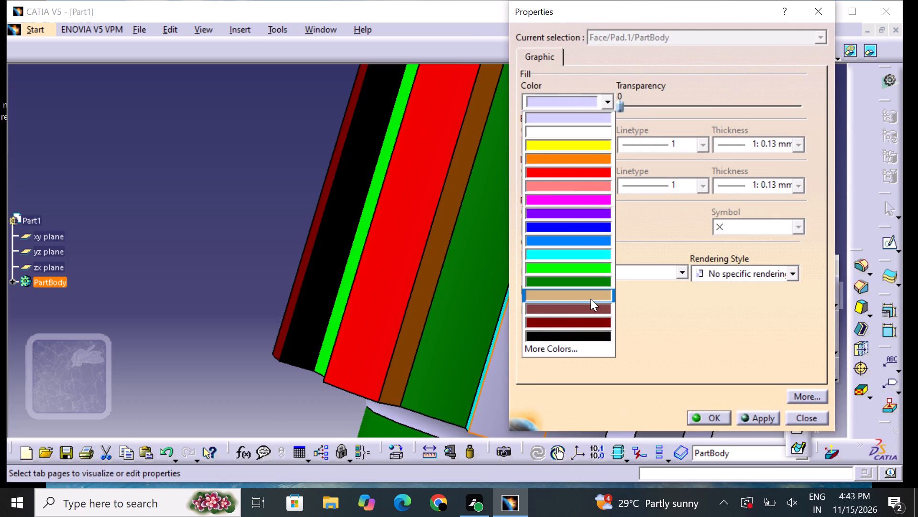
{"action": "left_click", "coordinate": [592, 309]}
{"action": "left_click", "coordinate": [711, 416]}
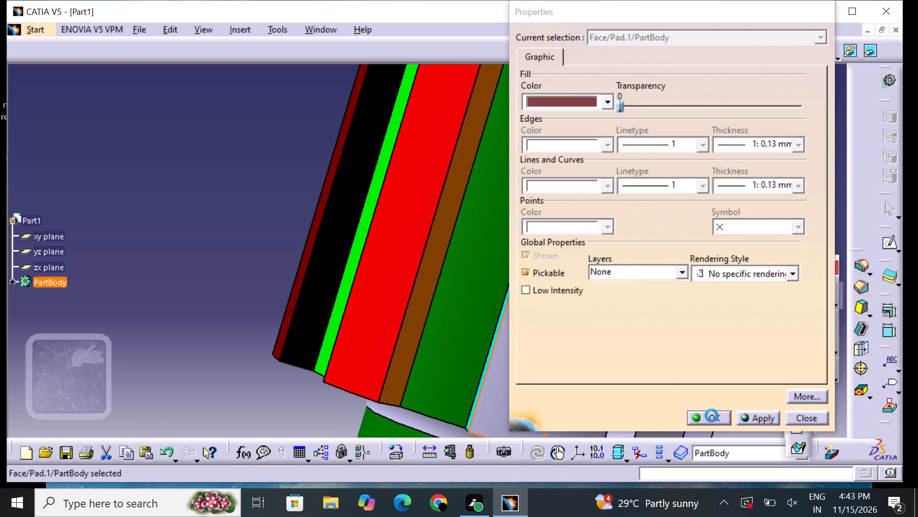
{"action": "left_click", "coordinate": [712, 390]}
Set the fill colour of the narrow tooth flank beyond the reddish-brown outer face to magenta.
{"action": "middle_click", "coordinate": [710, 381]}
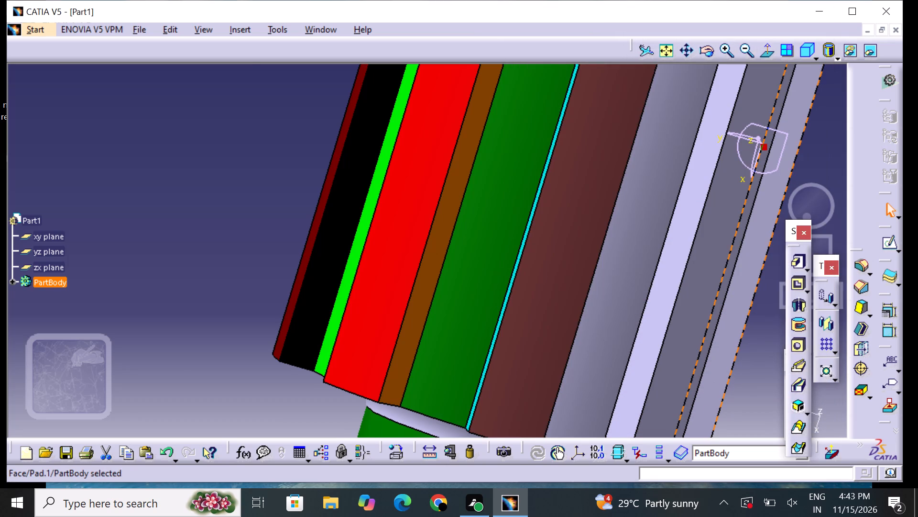
{"action": "middle_click_drag", "start_coordinate": [585, 331], "coordinate": [680, 371]}
{"action": "middle_click_drag", "start_coordinate": [683, 324], "coordinate": [551, 290]}
{"action": "right_click_drag", "start_coordinate": [682, 323], "coordinate": [551, 290]}
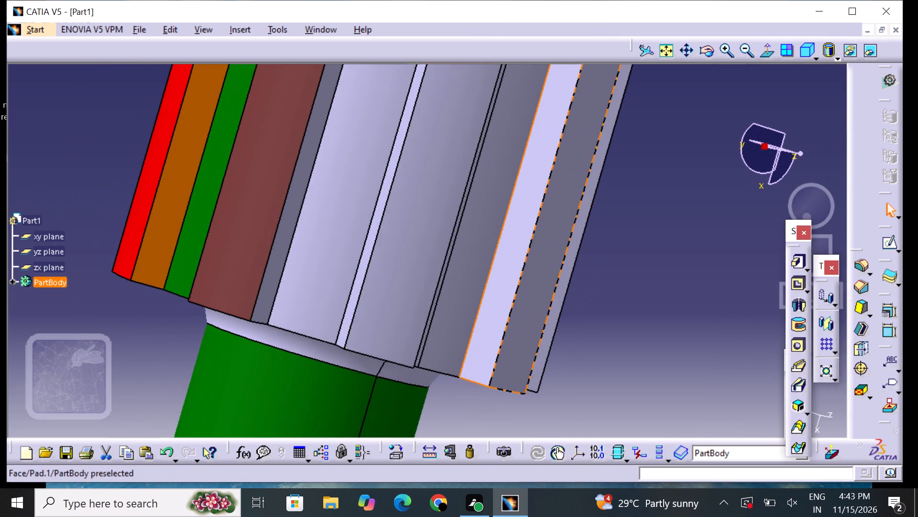
{"action": "left_click", "coordinate": [277, 261]}
{"action": "right_click", "coordinate": [277, 261]}
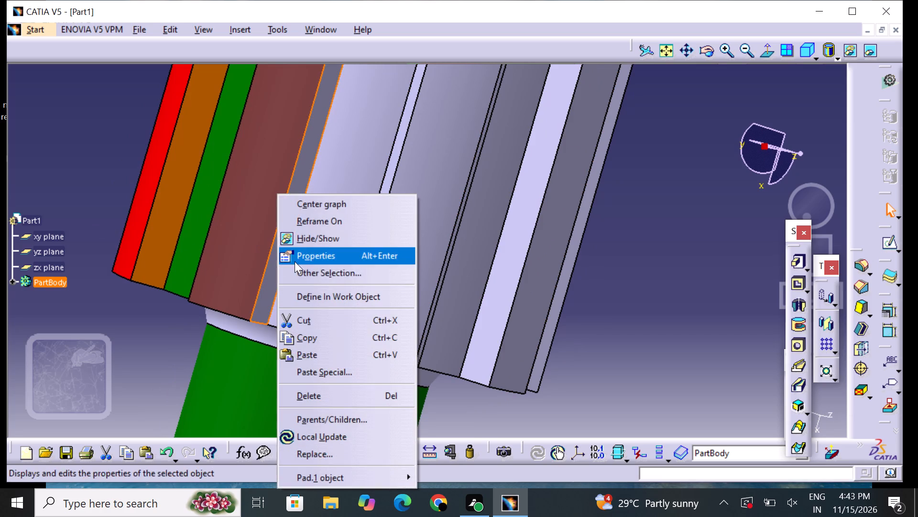
{"action": "left_click", "coordinate": [333, 258]}
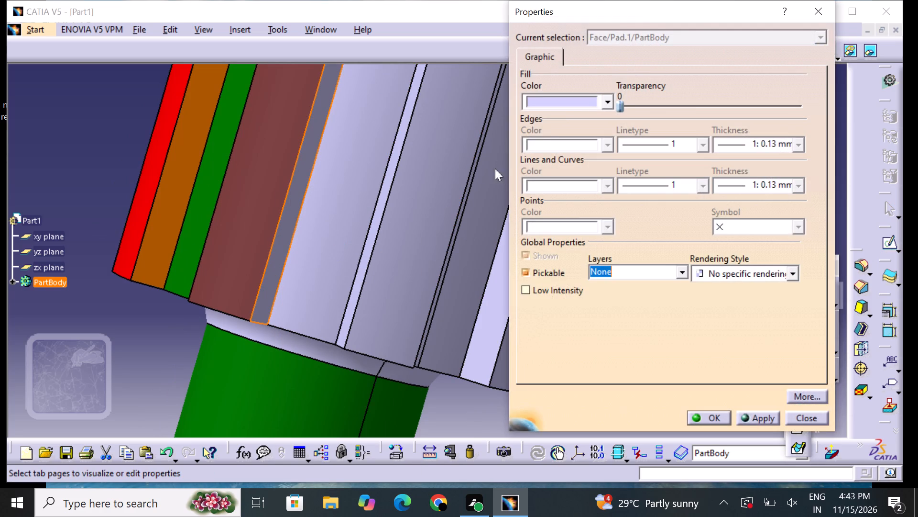
{"action": "left_click", "coordinate": [564, 106]}
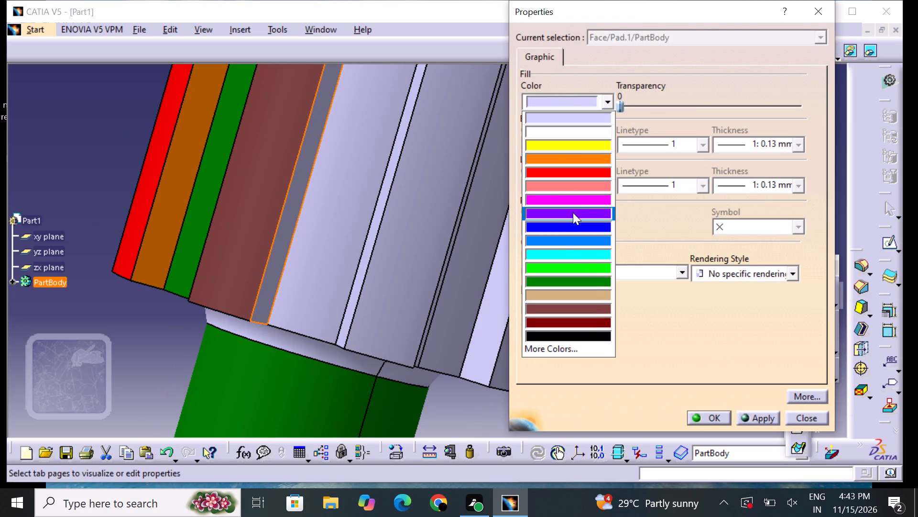
{"action": "left_click", "coordinate": [581, 202]}
{"action": "left_click", "coordinate": [717, 416]}
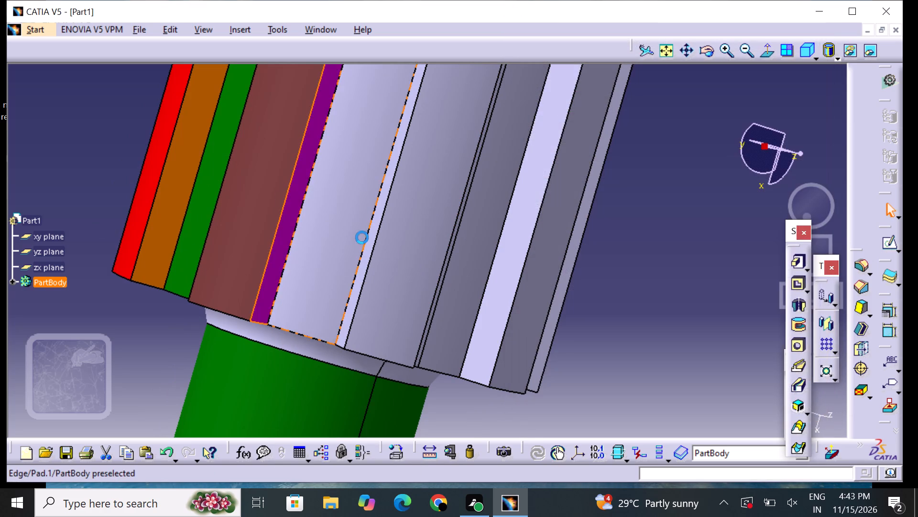
Set the fill colour of the spline groove's floor face, next to the magenta flank, to orange.
{"action": "left_click", "coordinate": [352, 236]}
{"action": "right_click", "coordinate": [351, 236]}
{"action": "left_click", "coordinate": [404, 262]}
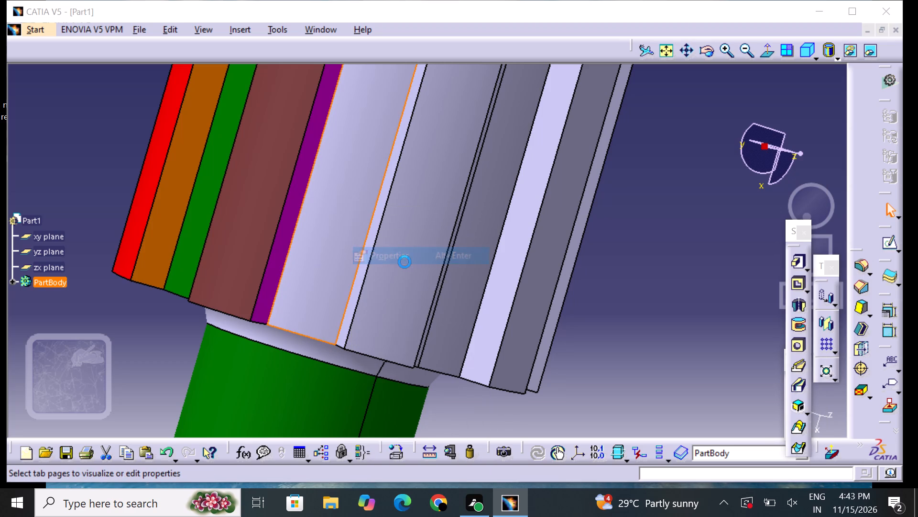
{"action": "left_click", "coordinate": [579, 103]}
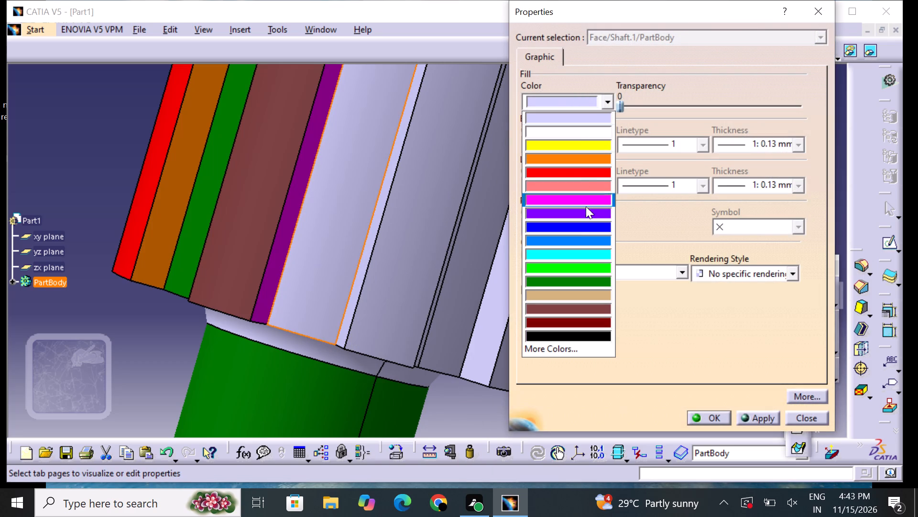
{"action": "left_click", "coordinate": [581, 157]}
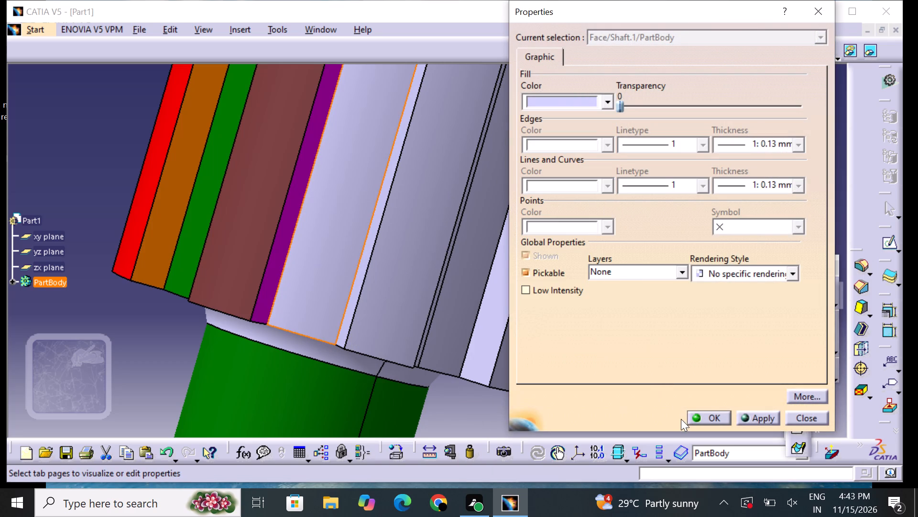
{"action": "left_click", "coordinate": [705, 408]}
{"action": "left_click", "coordinate": [707, 419]}
{"action": "left_click", "coordinate": [682, 400]}
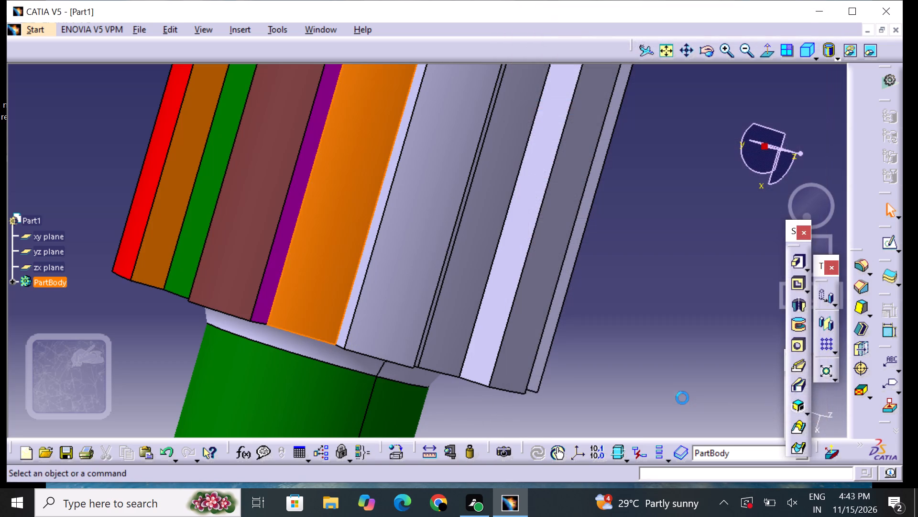
Set the fill colour of the narrow tooth flank beyond the orange groove floor to light blue.
{"action": "middle_click_drag", "start_coordinate": [418, 304], "coordinate": [426, 319]}
{"action": "right_click_drag", "start_coordinate": [418, 303], "coordinate": [426, 319]}
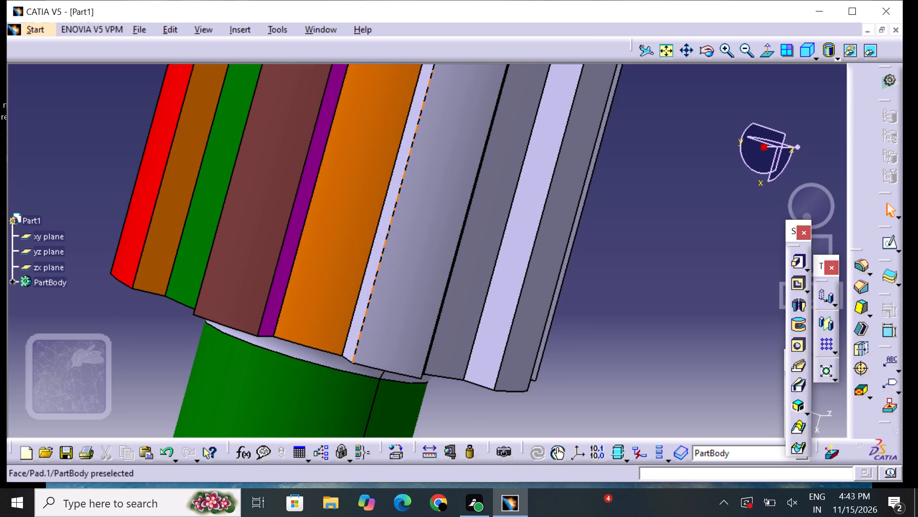
{"action": "left_click", "coordinate": [374, 248]}
{"action": "right_click", "coordinate": [373, 250]}
{"action": "left_click", "coordinate": [405, 257]}
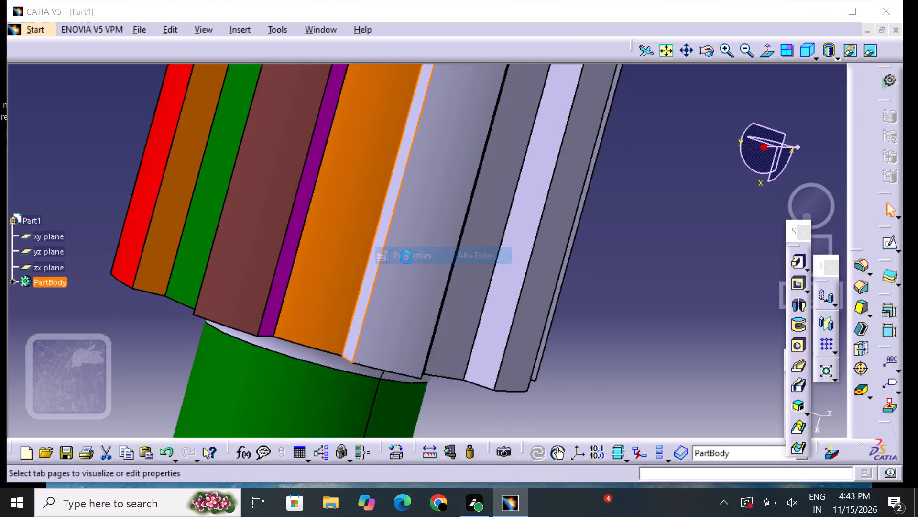
{"action": "left_click_drag", "start_coordinate": [553, 101], "coordinate": [553, 108]}
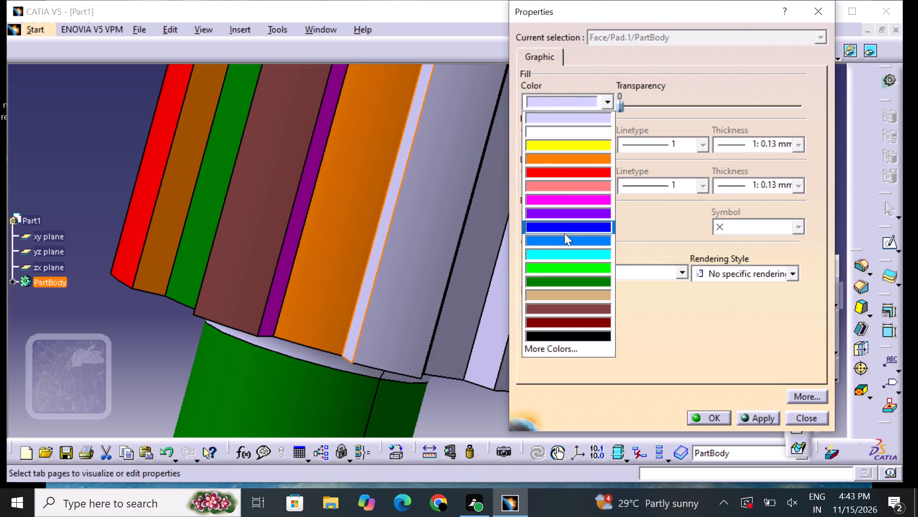
{"action": "left_click", "coordinate": [568, 243]}
{"action": "left_click", "coordinate": [716, 420]}
{"action": "left_click_drag", "start_coordinate": [691, 414], "coordinate": [674, 409]}
Set the fill colour of the spline tooth's outer face, next to the light blue flank, to tan.
{"action": "left_click", "coordinate": [418, 292]}
{"action": "right_click", "coordinate": [417, 293]}
{"action": "left_click", "coordinate": [463, 252]}
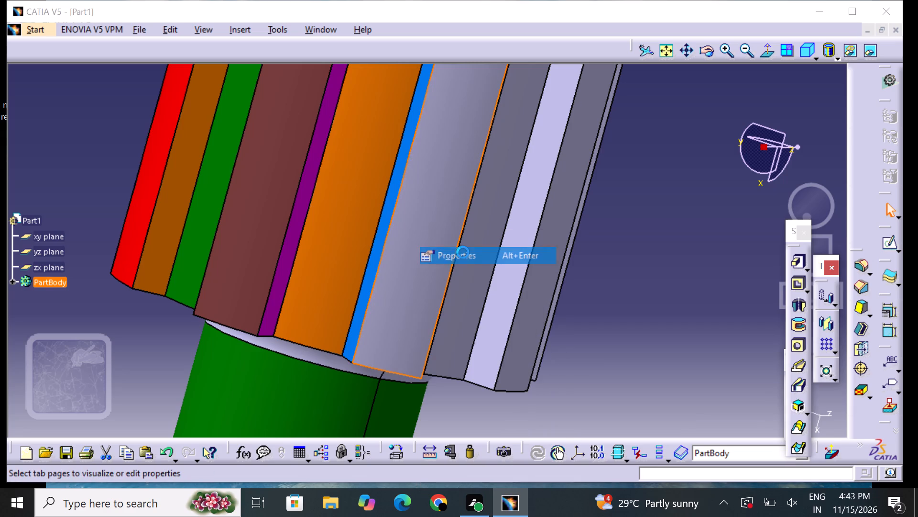
{"action": "left_click", "coordinate": [544, 106]}
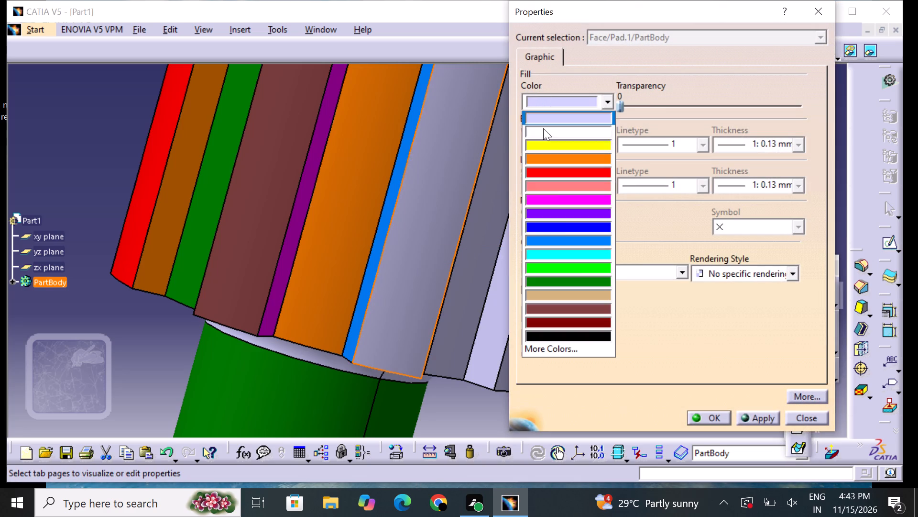
{"action": "left_click", "coordinate": [579, 252]}
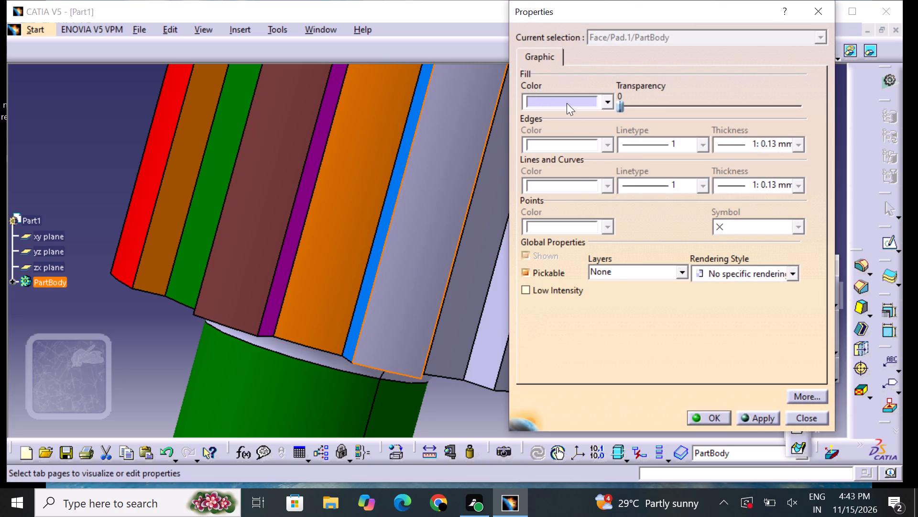
{"action": "left_click_drag", "start_coordinate": [566, 102], "coordinate": [566, 130]}
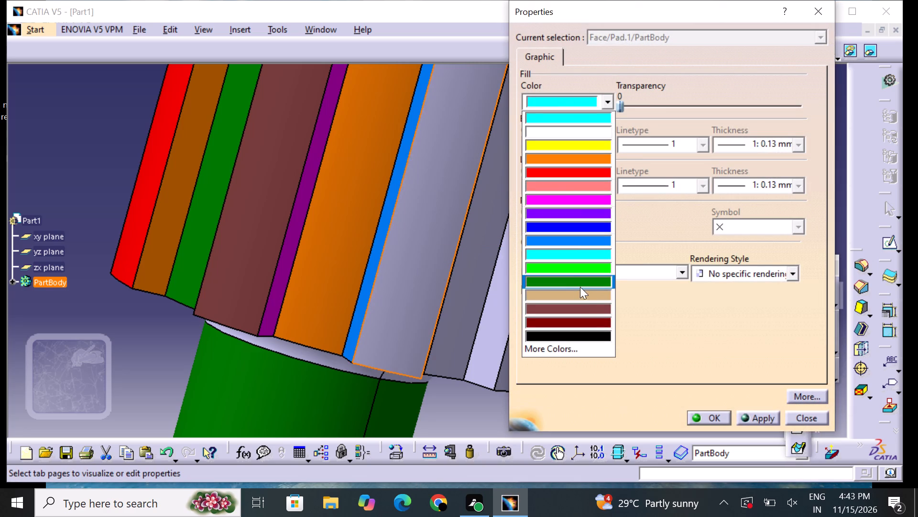
{"action": "left_click", "coordinate": [581, 294]}
{"action": "left_click", "coordinate": [716, 416]}
{"action": "left_click", "coordinate": [659, 403]}
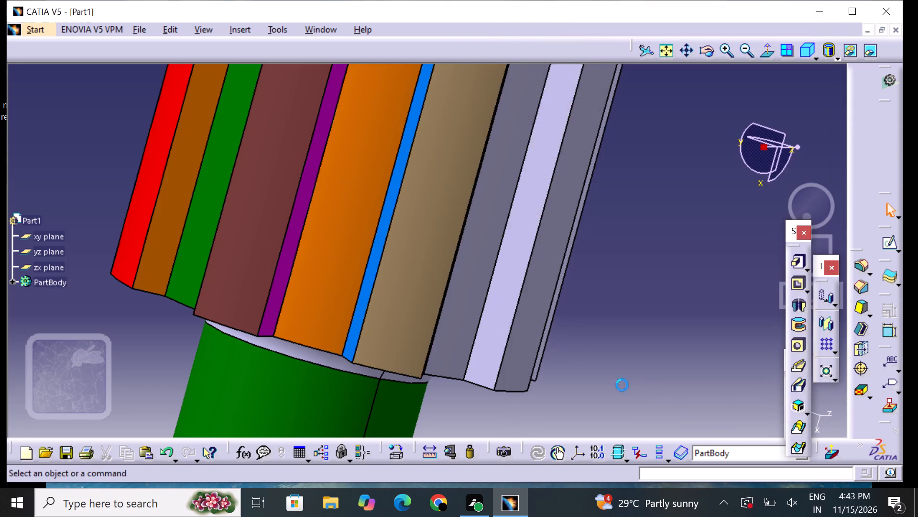
Set the fill colour of the tooth flank beyond the tan outer face to red.
{"action": "middle_click_drag", "start_coordinate": [584, 302], "coordinate": [488, 295]}
{"action": "right_click_drag", "start_coordinate": [584, 302], "coordinate": [487, 294]}
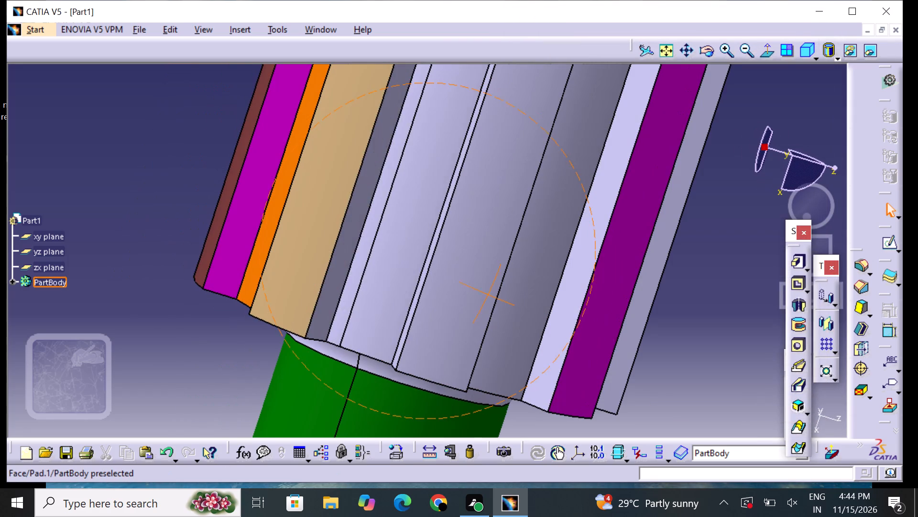
{"action": "left_click", "coordinate": [352, 222]}
{"action": "right_click", "coordinate": [353, 222]}
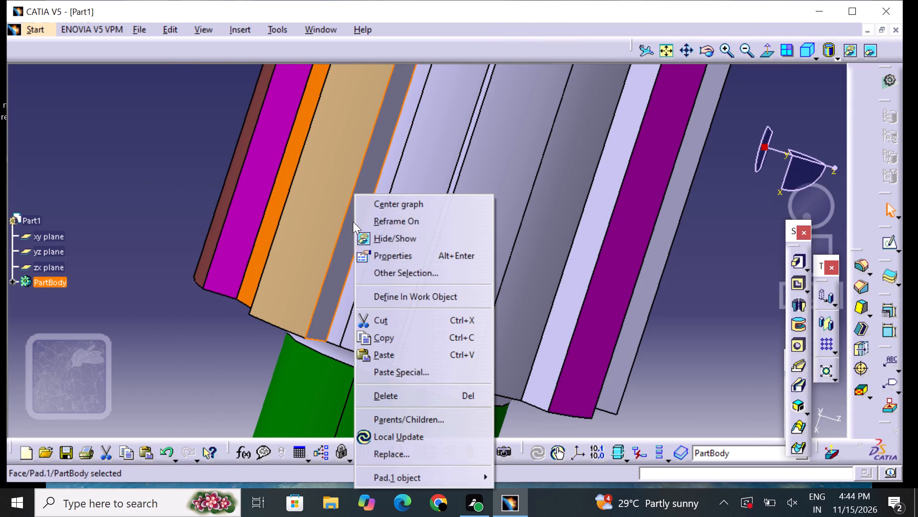
{"action": "left_click", "coordinate": [401, 258]}
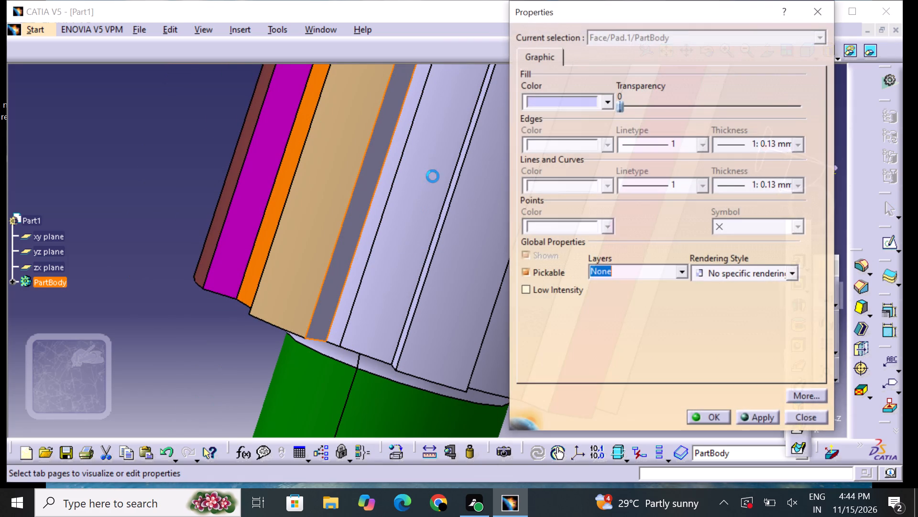
{"action": "left_click", "coordinate": [573, 102]}
{"action": "left_click", "coordinate": [571, 172]}
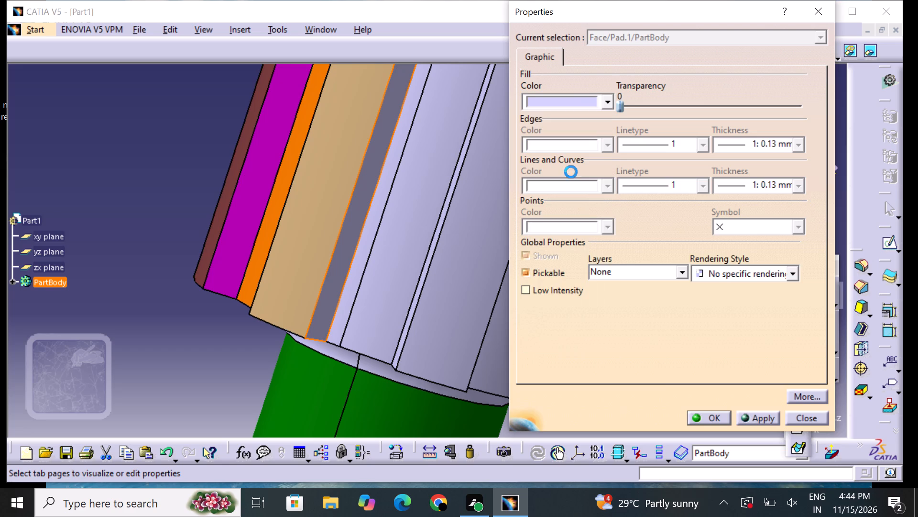
{"action": "left_click", "coordinate": [709, 418]}
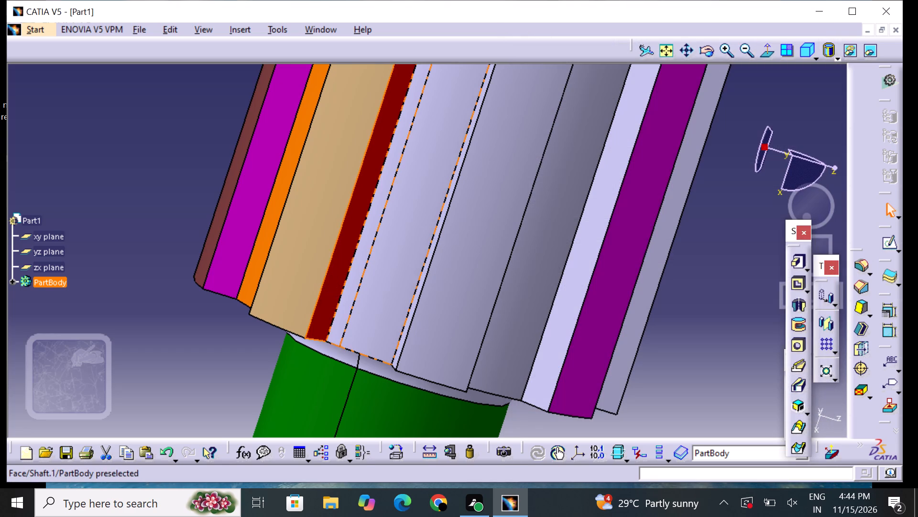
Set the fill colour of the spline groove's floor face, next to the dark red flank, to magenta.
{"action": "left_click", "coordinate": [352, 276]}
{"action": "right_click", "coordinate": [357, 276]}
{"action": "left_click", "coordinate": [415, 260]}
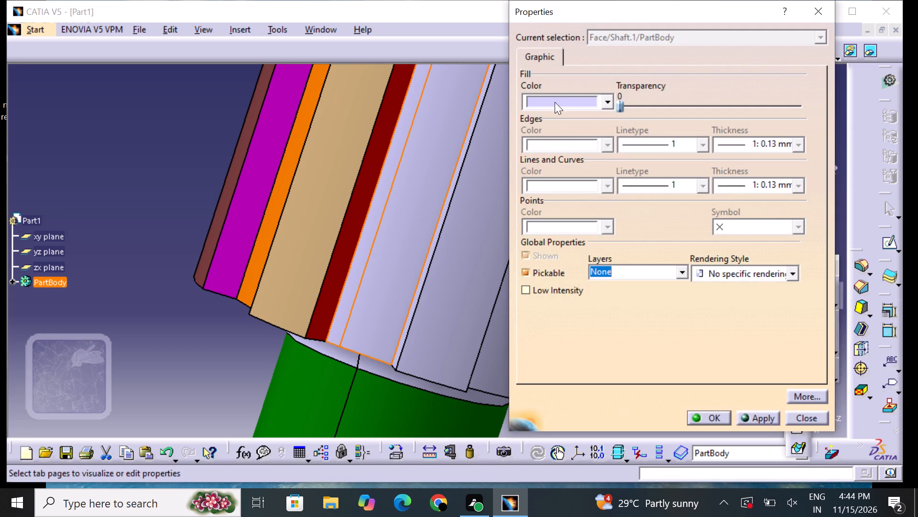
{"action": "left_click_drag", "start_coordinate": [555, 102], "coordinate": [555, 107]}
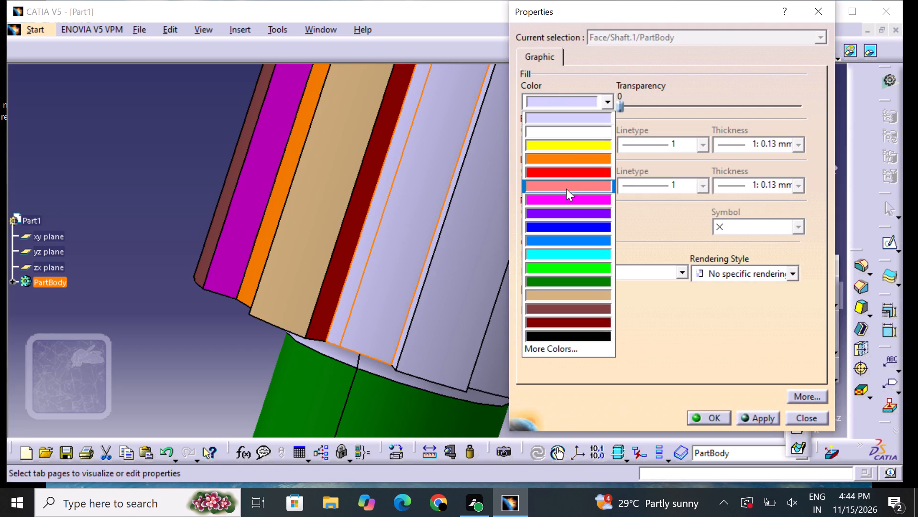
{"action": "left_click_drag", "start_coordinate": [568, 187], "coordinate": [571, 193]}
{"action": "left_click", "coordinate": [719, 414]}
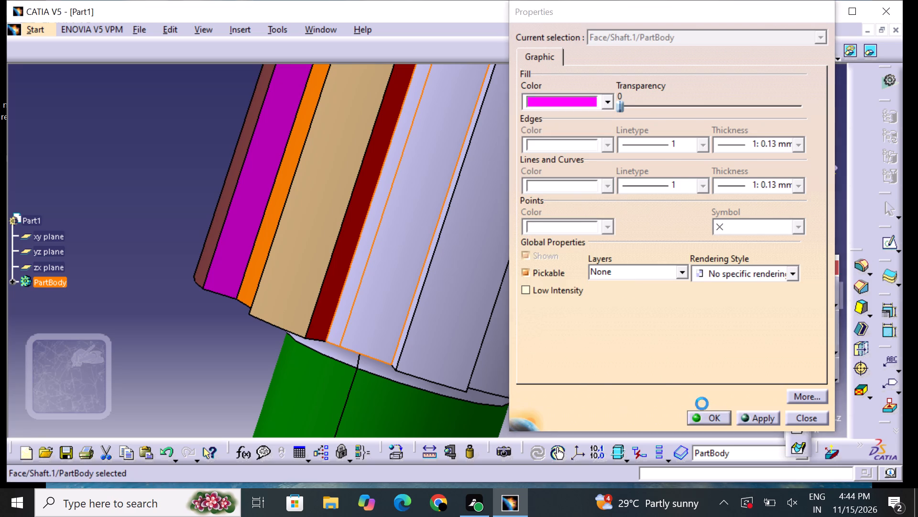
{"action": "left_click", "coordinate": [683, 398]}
Set the fill colour of the spline groove's floor face, next to the dark red flank, to salmon pink.
{"action": "left_click", "coordinate": [396, 258]}
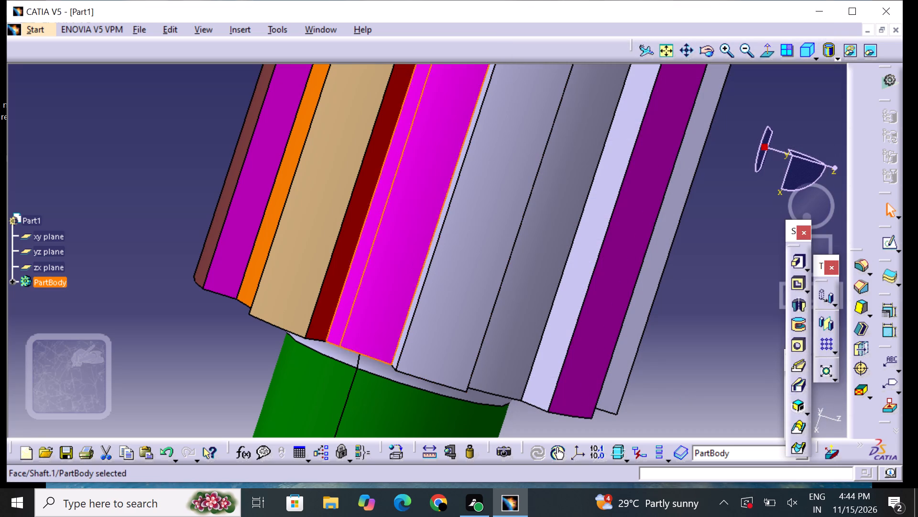
{"action": "right_click", "coordinate": [396, 257]}
{"action": "left_click", "coordinate": [445, 256]}
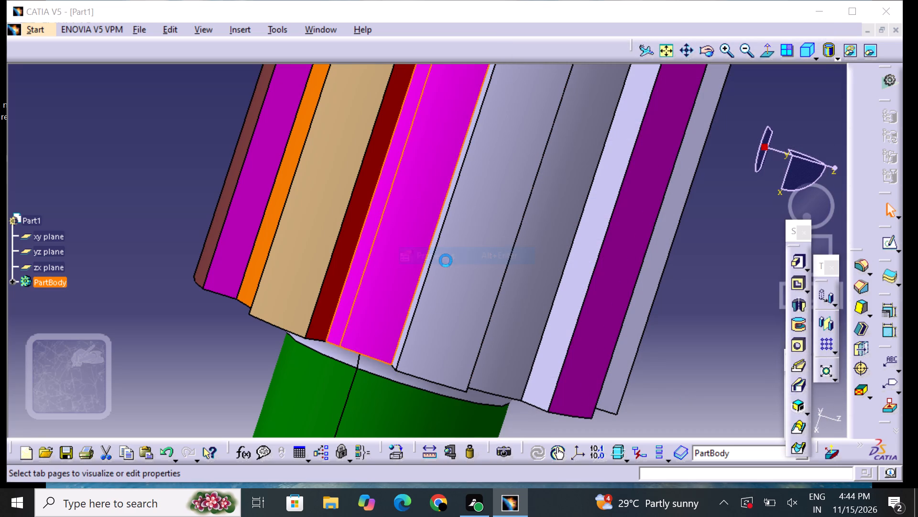
{"action": "left_click", "coordinate": [555, 105]}
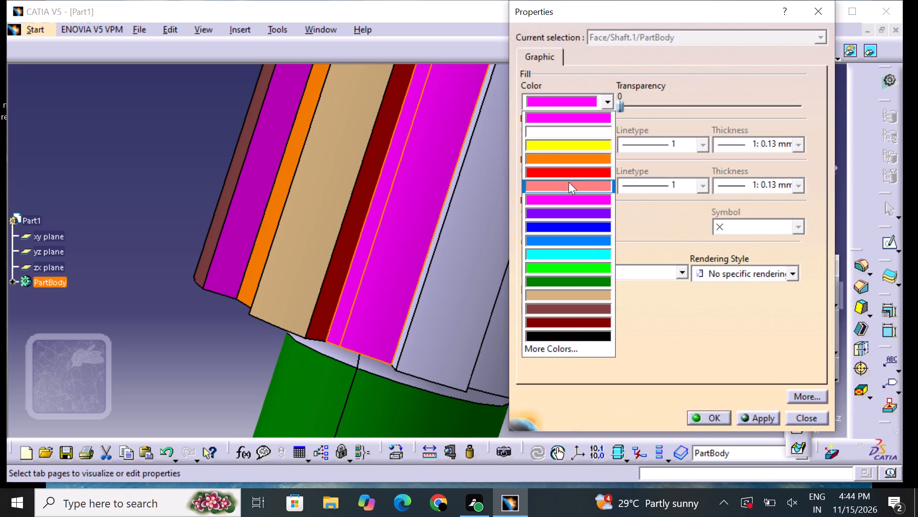
{"action": "left_click", "coordinate": [568, 182]}
{"action": "left_click", "coordinate": [707, 417]}
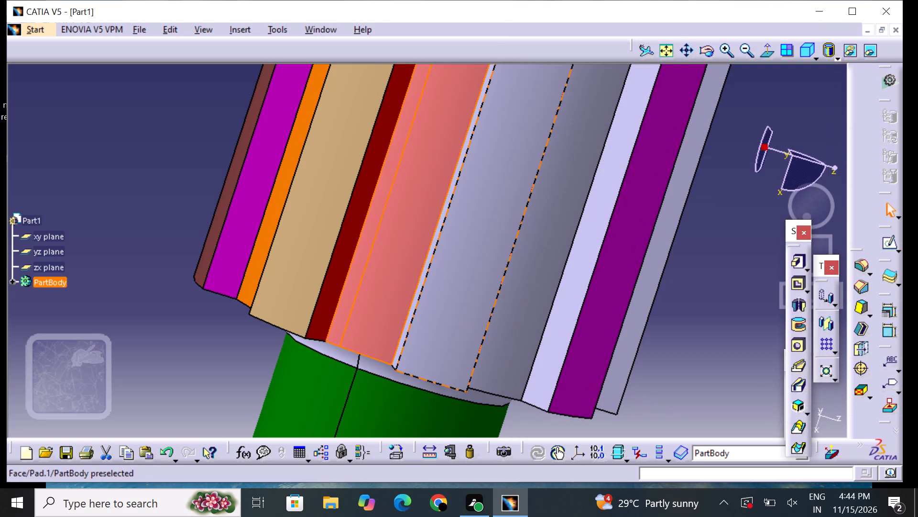
Set the fill colour of the spline tooth's wide outer face, just beyond the salmon groove floor, to blue.
{"action": "left_click", "coordinate": [435, 288]}
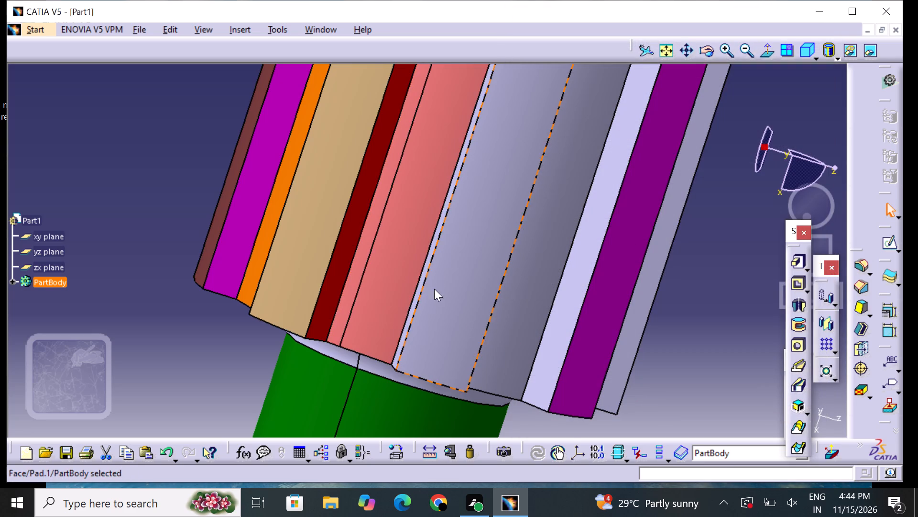
{"action": "right_click", "coordinate": [435, 288]}
{"action": "left_click", "coordinate": [492, 263]}
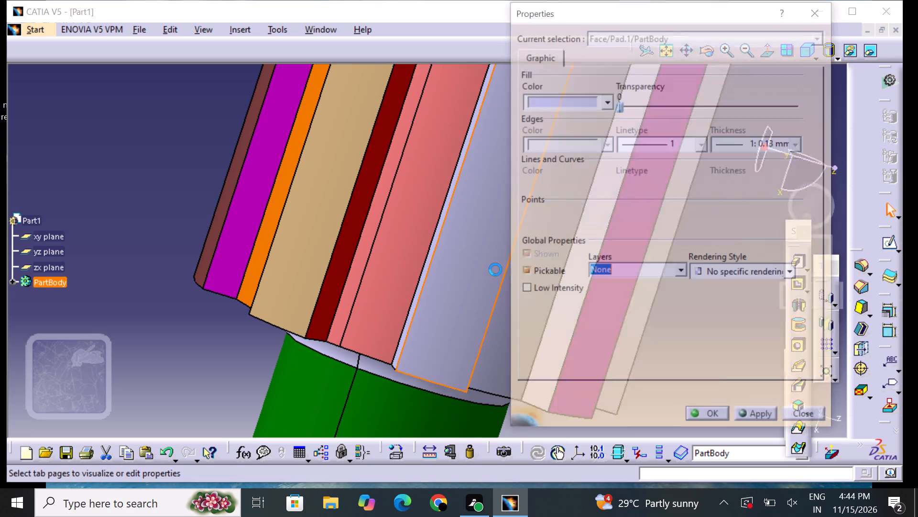
{"action": "left_click", "coordinate": [555, 105]}
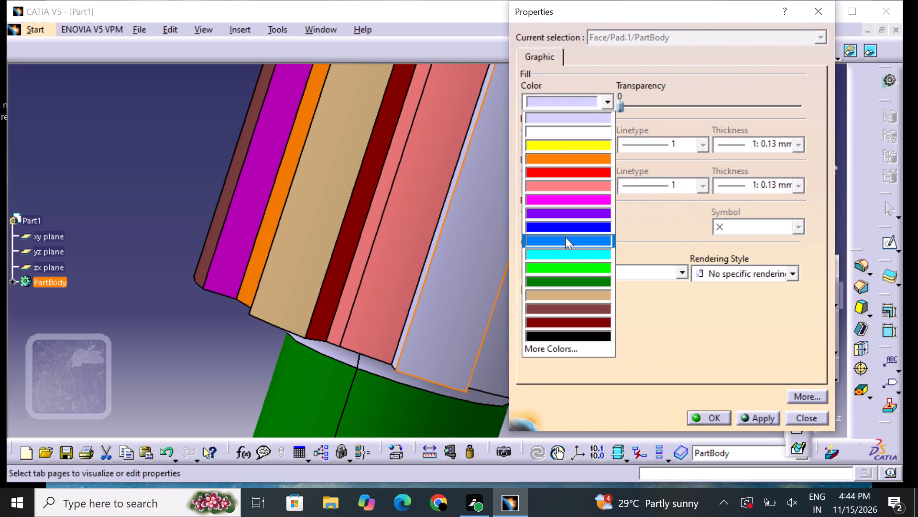
{"action": "left_click", "coordinate": [567, 231]}
{"action": "left_click", "coordinate": [713, 411]}
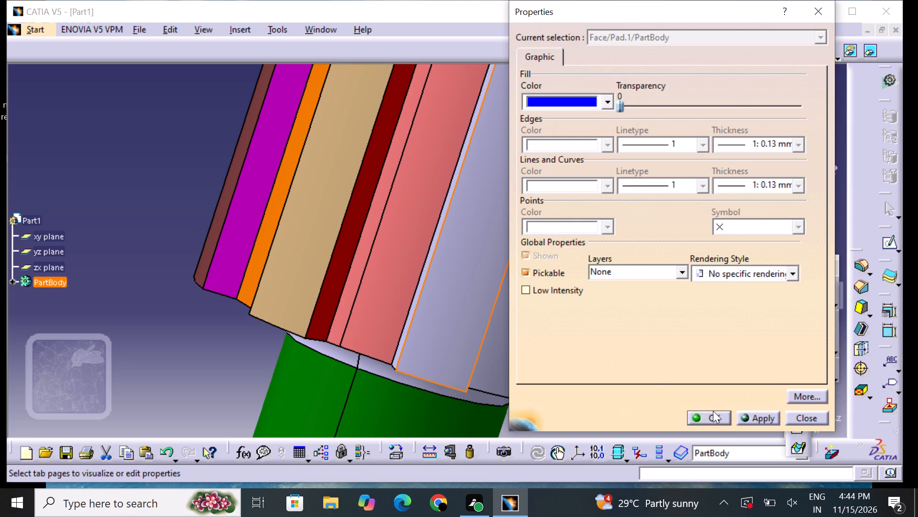
Set the fill colour of the narrow tooth flank between the salmon groove floor and the blue outer face to cyan.
{"action": "middle_click_drag", "start_coordinate": [477, 311], "coordinate": [523, 333]}
{"action": "right_click_drag", "start_coordinate": [488, 317], "coordinate": [524, 333]}
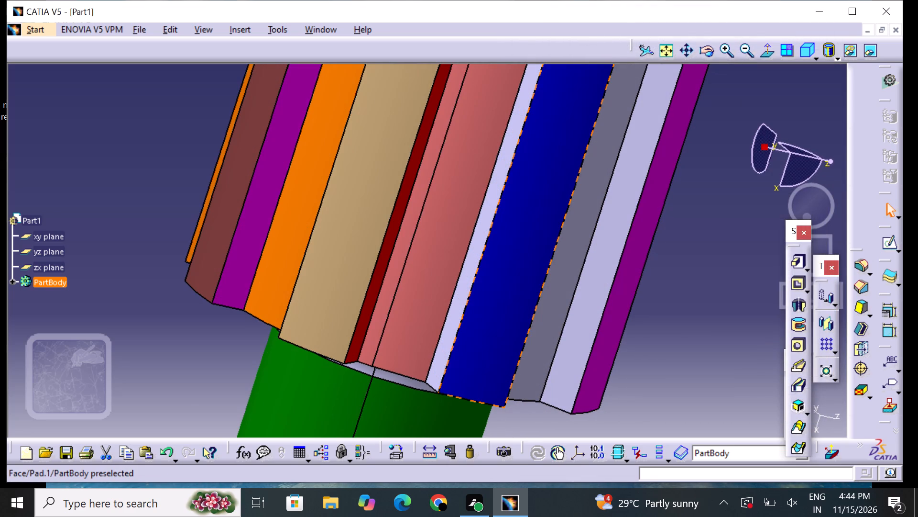
{"action": "left_click", "coordinate": [464, 285]}
{"action": "right_click", "coordinate": [464, 285]}
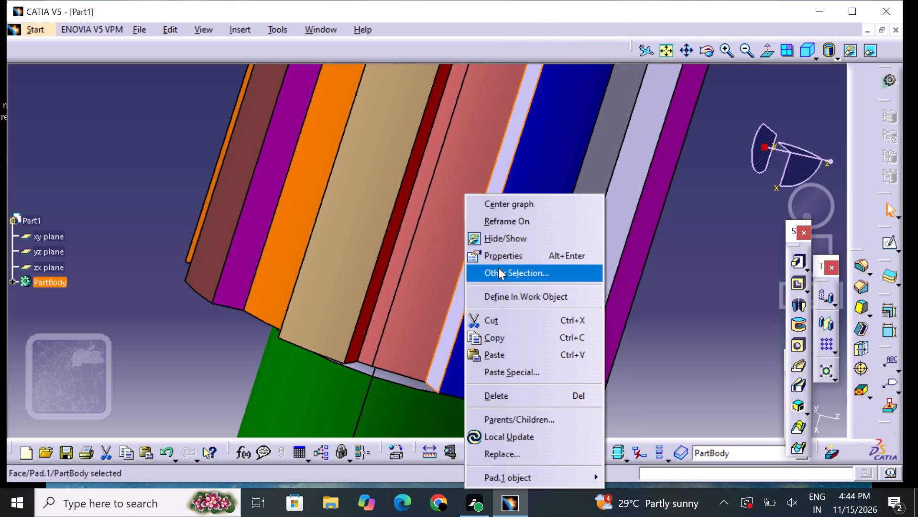
{"action": "left_click", "coordinate": [503, 260]}
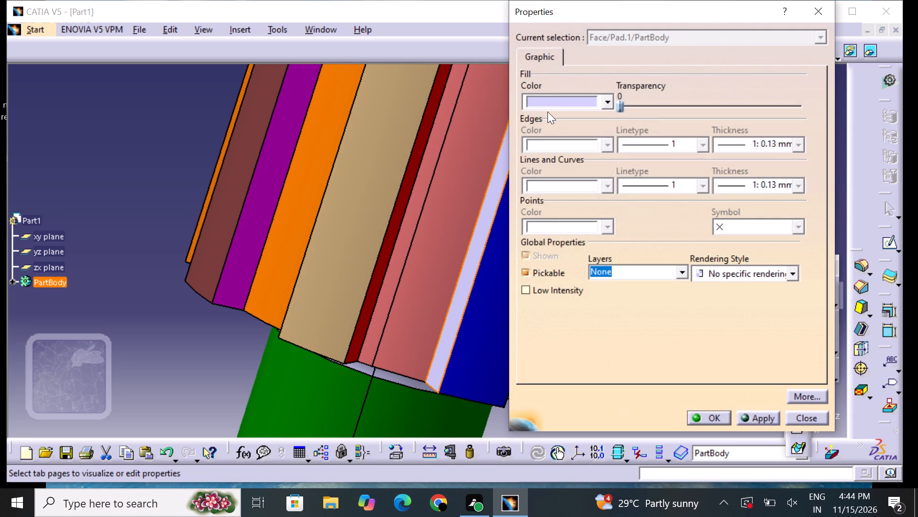
{"action": "left_click", "coordinate": [548, 106]}
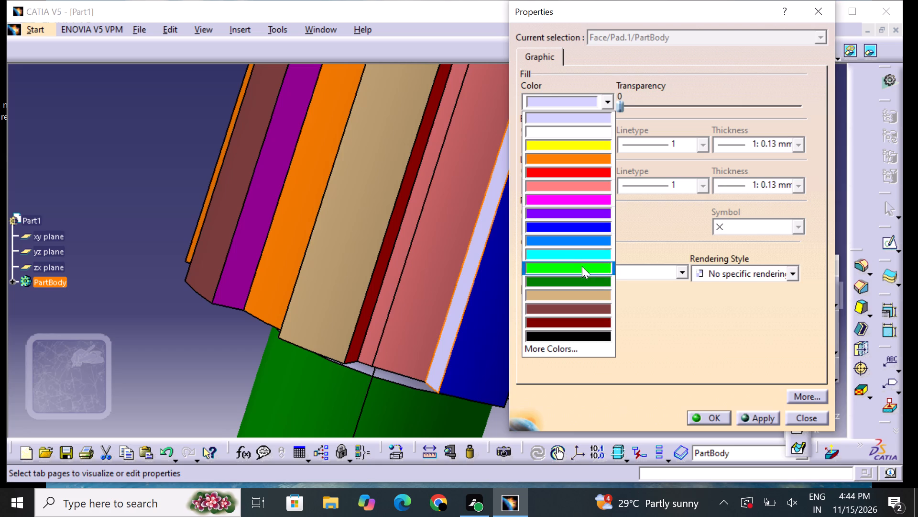
{"action": "left_click", "coordinate": [582, 254]}
{"action": "left_click", "coordinate": [715, 416]}
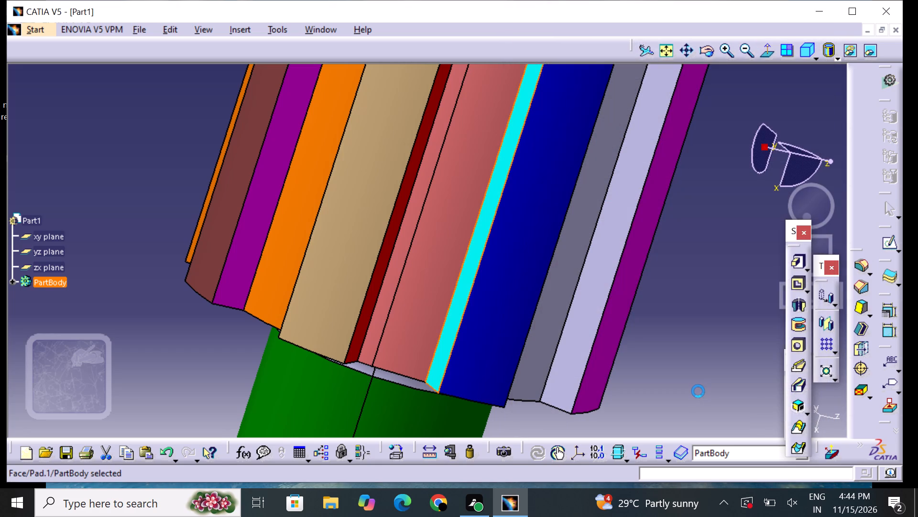
{"action": "left_click", "coordinate": [698, 391]}
Set the fill colour of the groove floor face between the blue tooth and the magenta tooth to dark green.
{"action": "middle_click_drag", "start_coordinate": [698, 389], "coordinate": [599, 354]}
{"action": "right_click_drag", "start_coordinate": [698, 388], "coordinate": [525, 327]}
{"action": "middle_click_drag", "start_coordinate": [638, 315], "coordinate": [609, 295]}
{"action": "right_click_drag", "start_coordinate": [638, 315], "coordinate": [609, 295]}
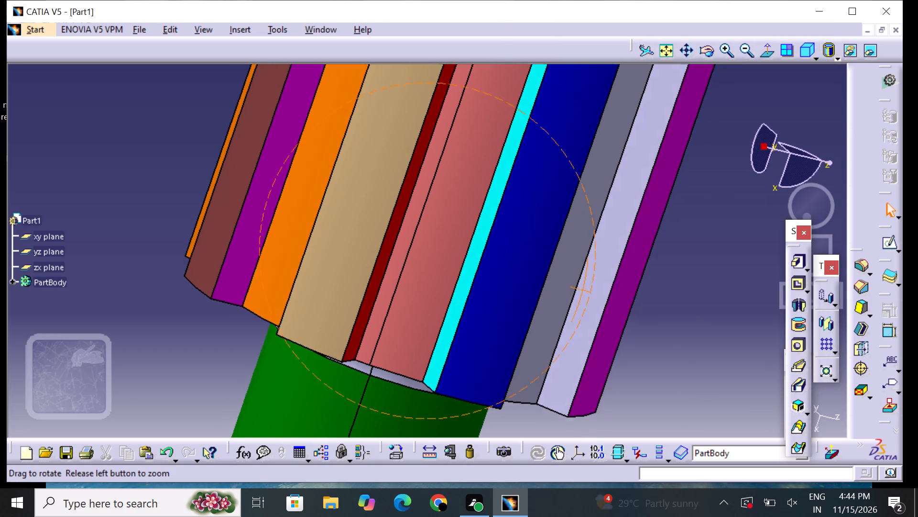
{"action": "middle_click_drag", "start_coordinate": [609, 295], "coordinate": [530, 269]}
{"action": "right_click_drag", "start_coordinate": [609, 295], "coordinate": [530, 269]}
{"action": "left_click", "coordinate": [507, 267]}
{"action": "right_click", "coordinate": [508, 267]}
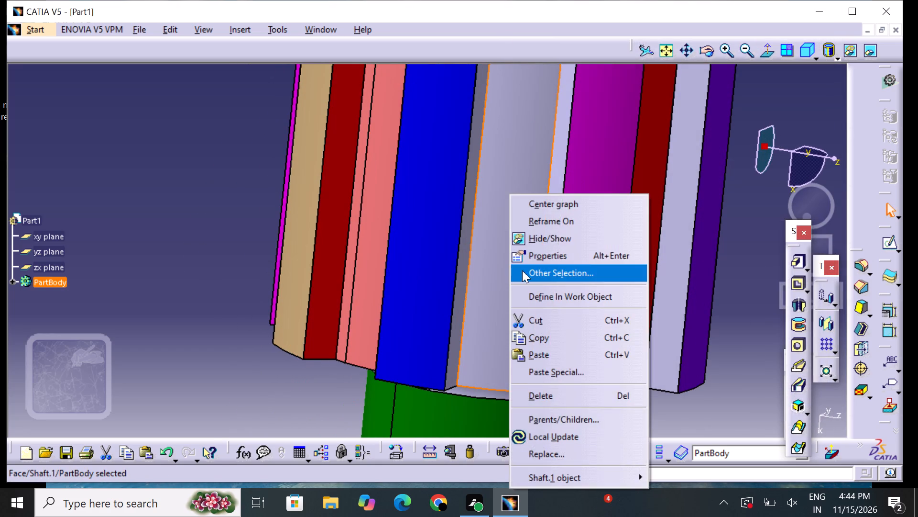
{"action": "left_click", "coordinate": [567, 257]}
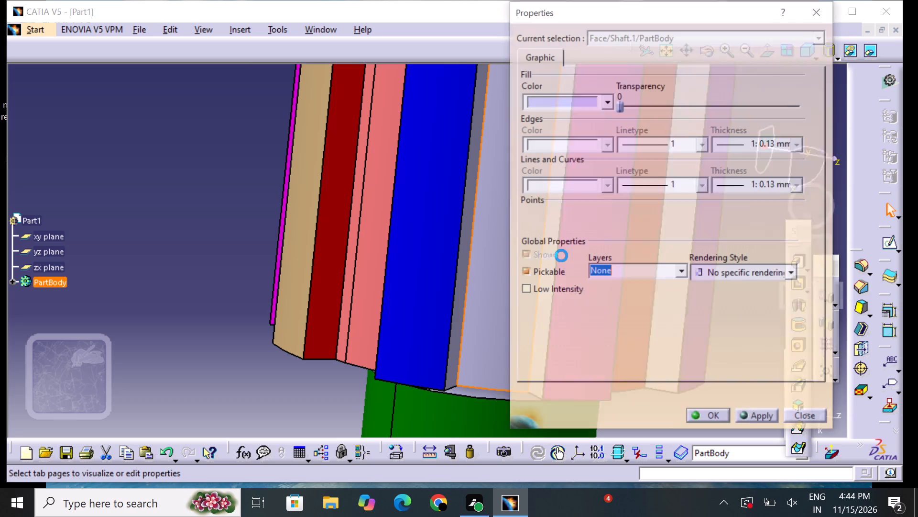
{"action": "left_click", "coordinate": [571, 104]}
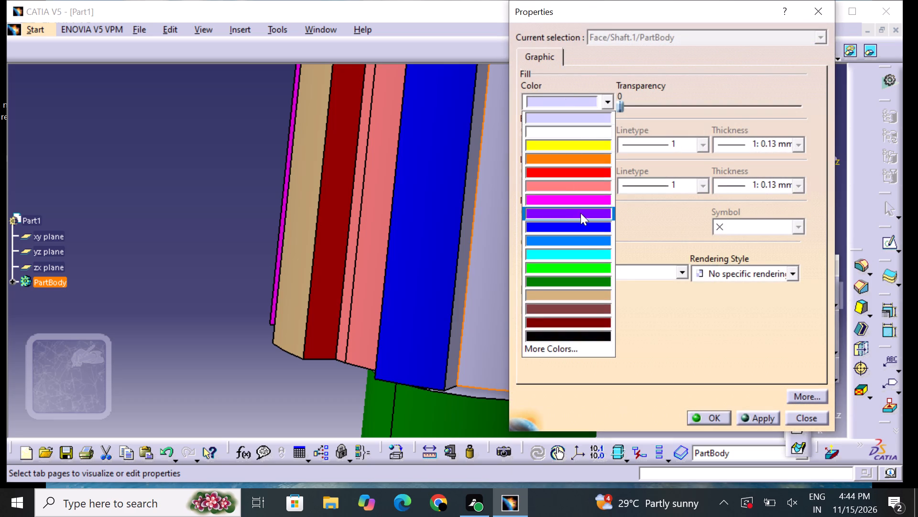
{"action": "left_click", "coordinate": [590, 276]}
{"action": "left_click", "coordinate": [707, 417]}
{"action": "left_click", "coordinate": [688, 388]}
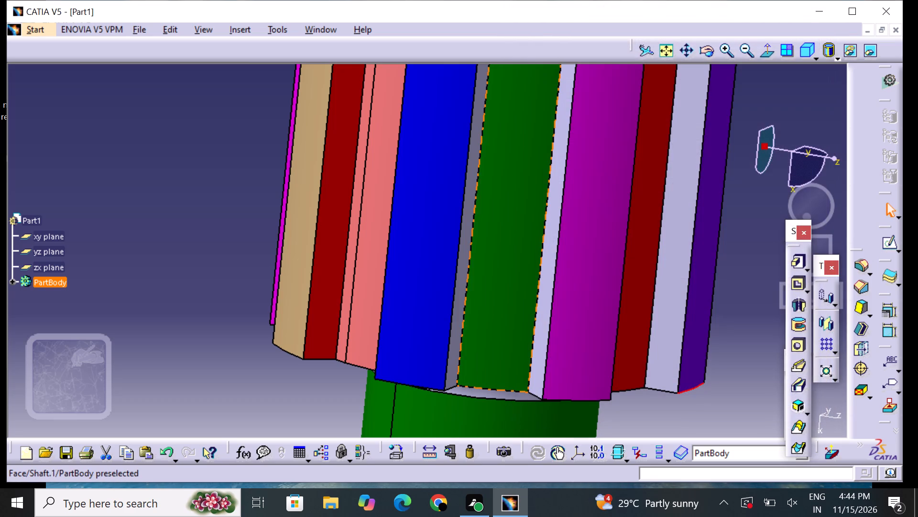
Set the fill colour of the narrow flank between the dark green groove floor and the magenta outer face to red.
{"action": "left_click", "coordinate": [546, 265]}
{"action": "right_click", "coordinate": [544, 266]}
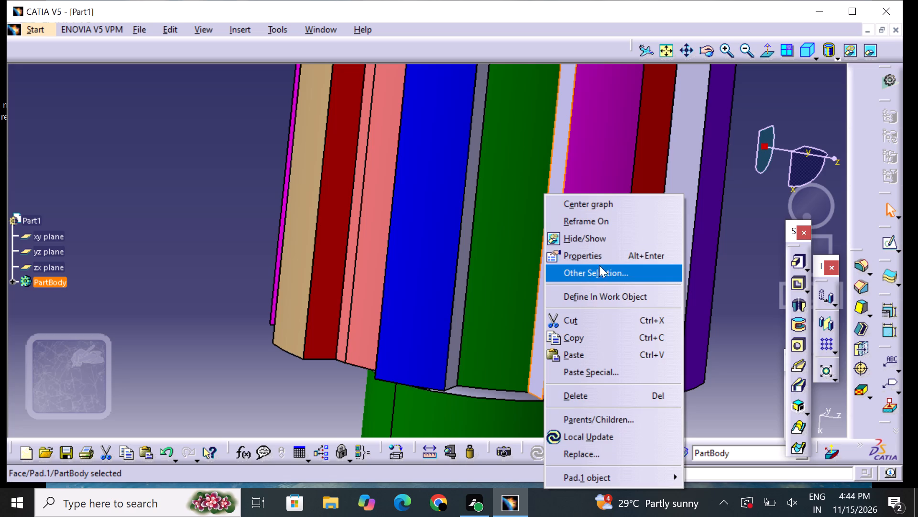
{"action": "left_click", "coordinate": [601, 261]}
{"action": "left_click", "coordinate": [569, 105]}
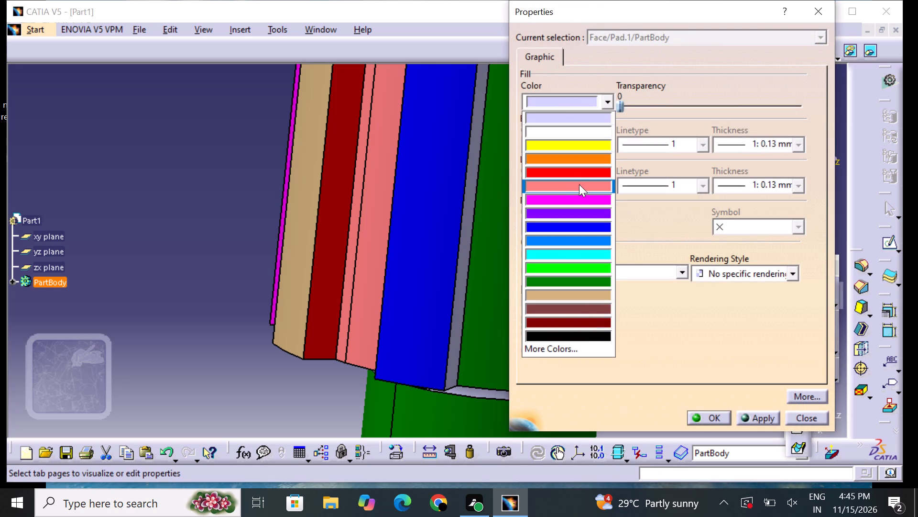
{"action": "left_click", "coordinate": [582, 174]}
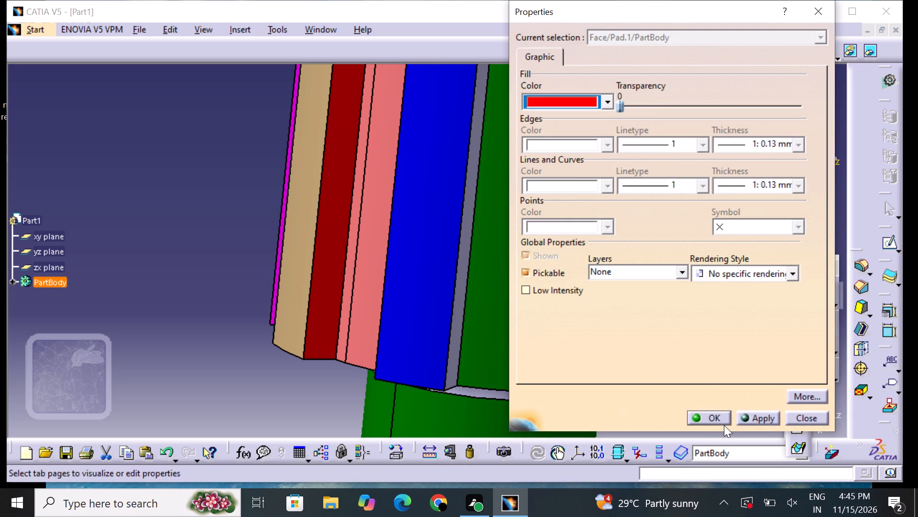
{"action": "left_click", "coordinate": [724, 423]}
Set the fill colour of the narrow flank between the blue outer face and the dark green groove floor to yellow.
{"action": "left_click", "coordinate": [465, 226]}
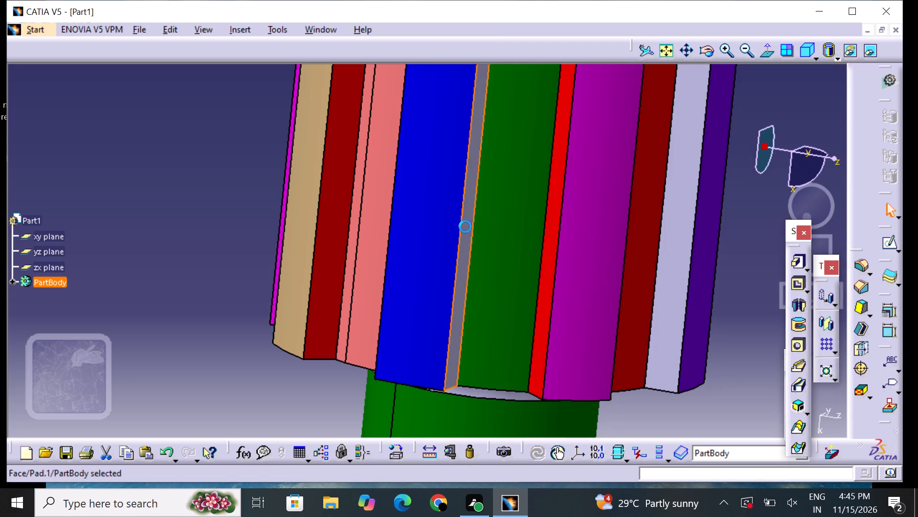
{"action": "right_click", "coordinate": [465, 225]}
{"action": "left_click", "coordinate": [504, 255]}
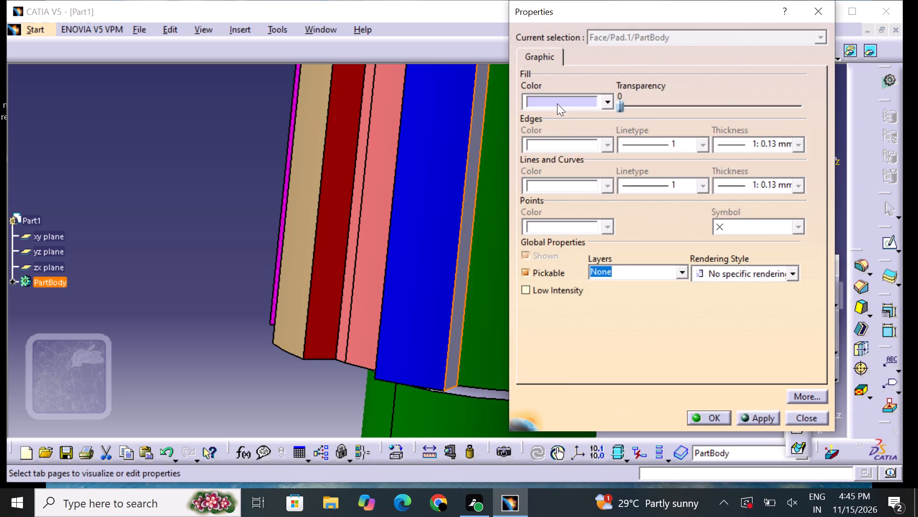
{"action": "left_click", "coordinate": [557, 103]}
{"action": "left_click", "coordinate": [574, 146]}
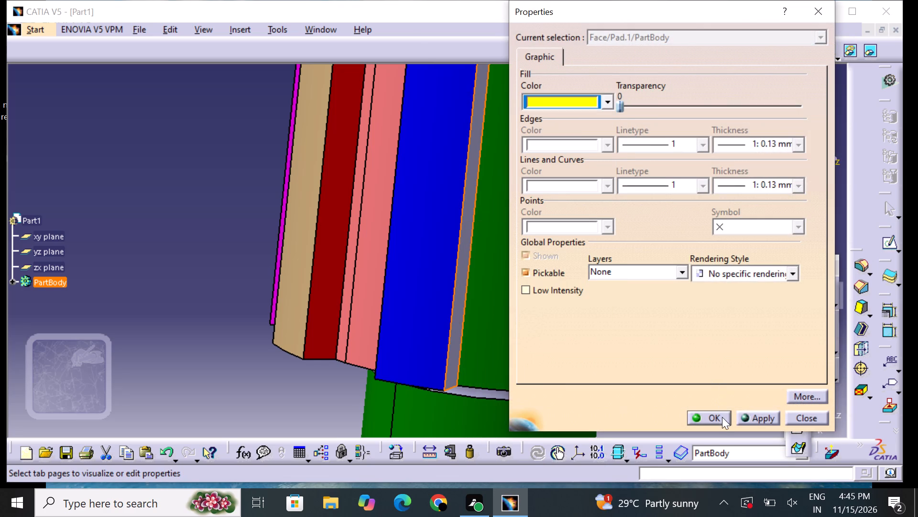
{"action": "left_click", "coordinate": [722, 417]}
Set the fill colour of the uncoloured tooth flank between the dark red and purple faces to yellow.
{"action": "left_click", "coordinate": [666, 299]}
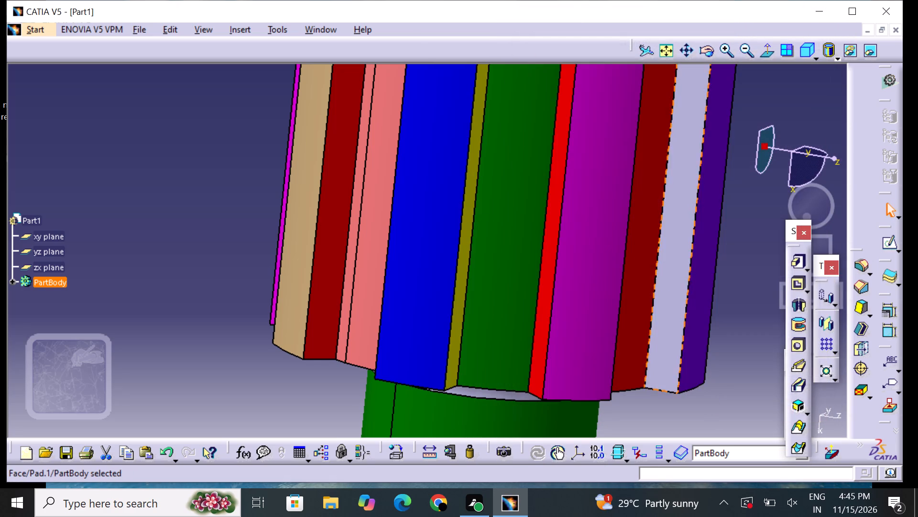
{"action": "right_click", "coordinate": [666, 299]}
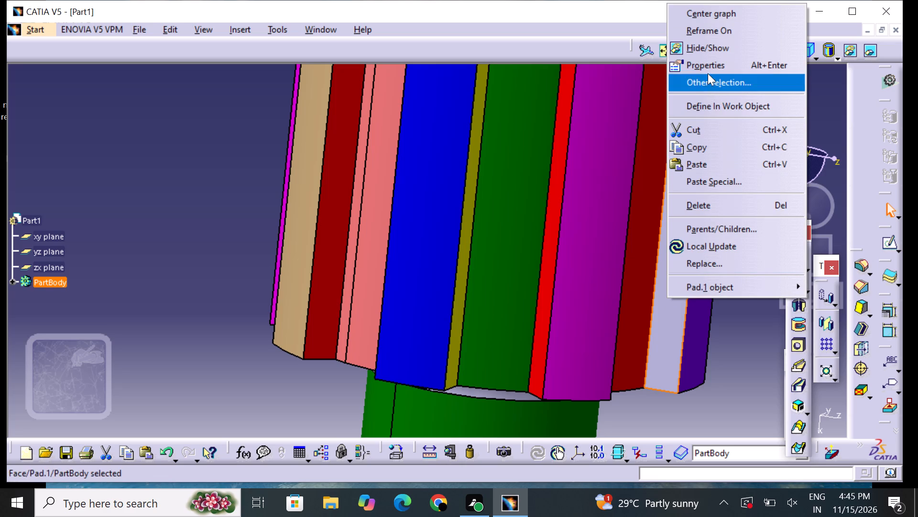
{"action": "left_click", "coordinate": [706, 68]}
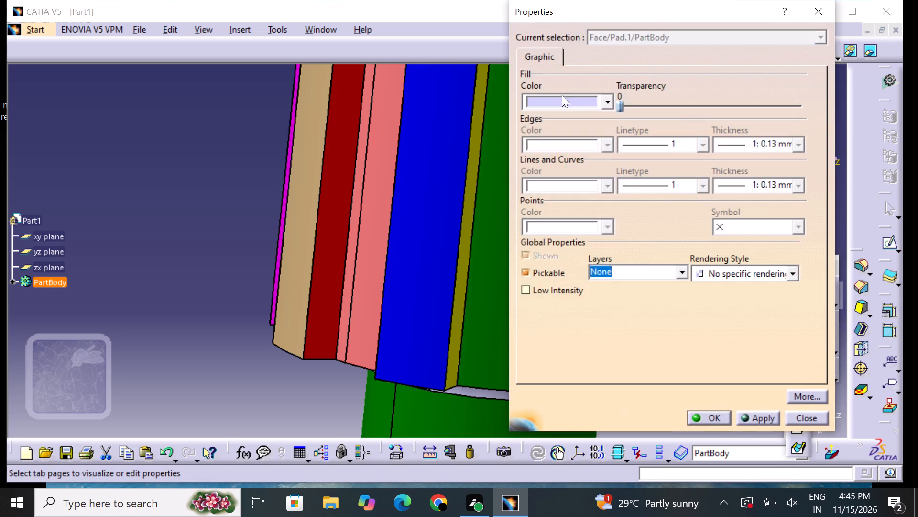
{"action": "left_click", "coordinate": [562, 97]}
{"action": "left_click", "coordinate": [597, 143]}
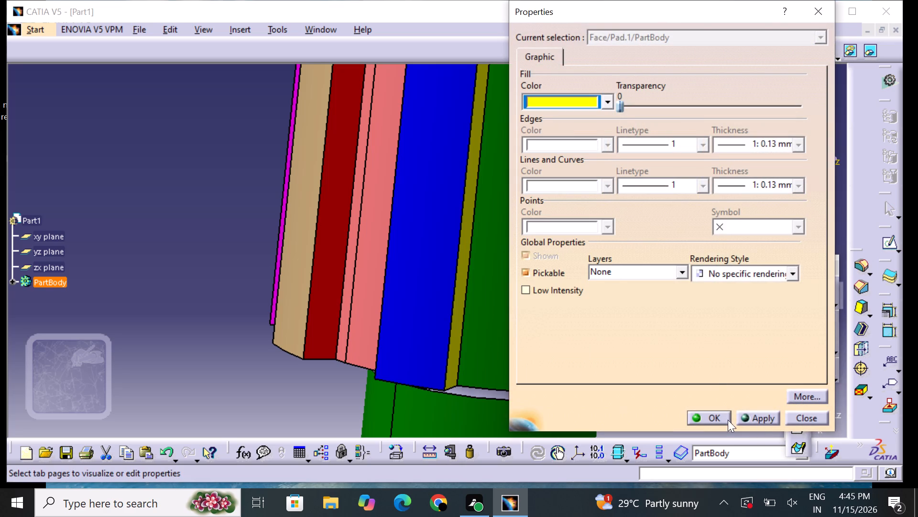
{"action": "left_click", "coordinate": [710, 415]}
{"action": "left_click", "coordinate": [715, 420]}
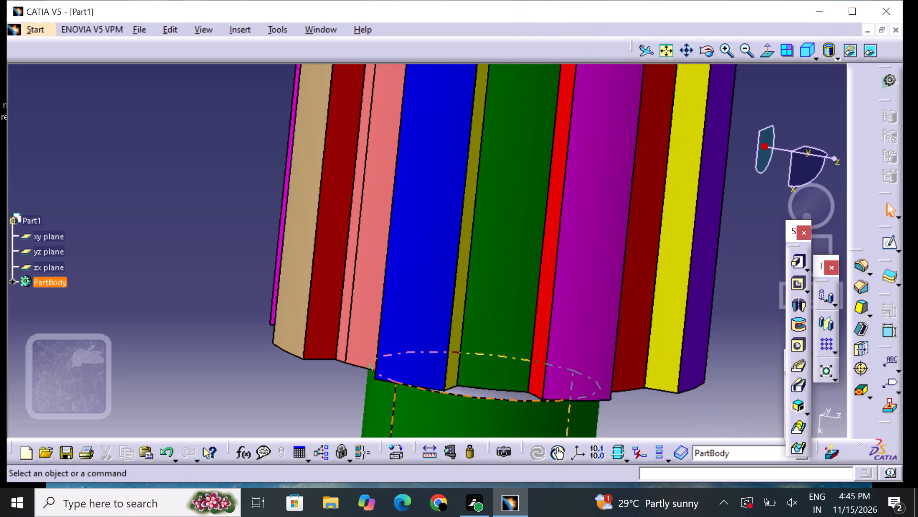
Set the fill colour of the curved transition face between the splined section's end and the green shaft to salmon pink.
{"action": "left_click", "coordinate": [506, 393]}
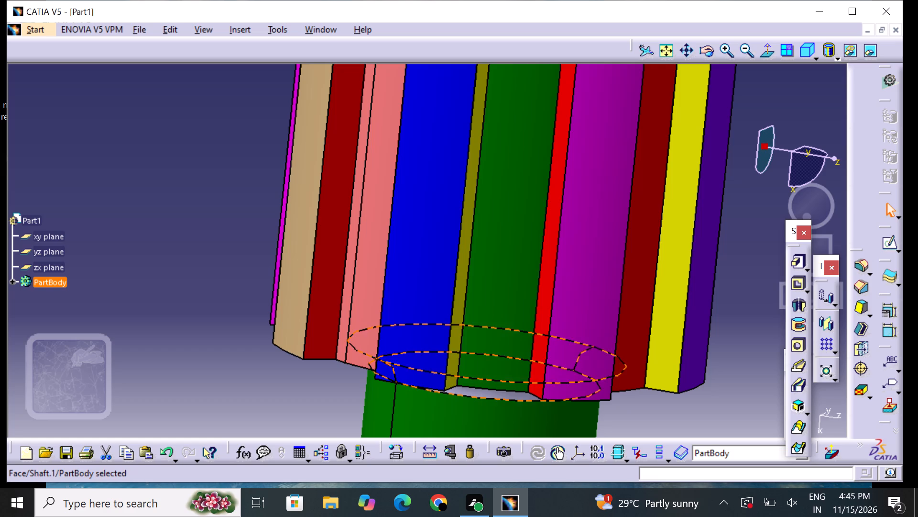
{"action": "right_click", "coordinate": [506, 393]}
{"action": "left_click", "coordinate": [575, 161]}
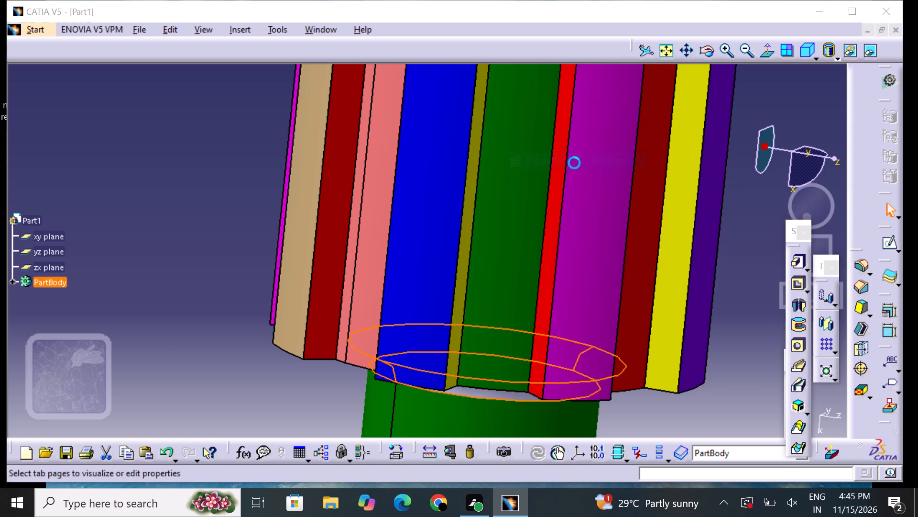
{"action": "left_click", "coordinate": [563, 98]}
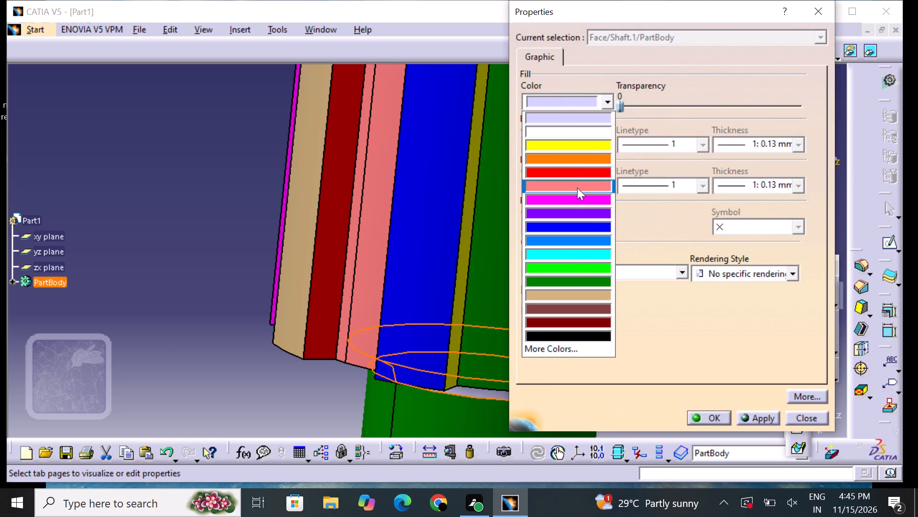
{"action": "left_click", "coordinate": [578, 187]}
{"action": "left_click", "coordinate": [712, 421]}
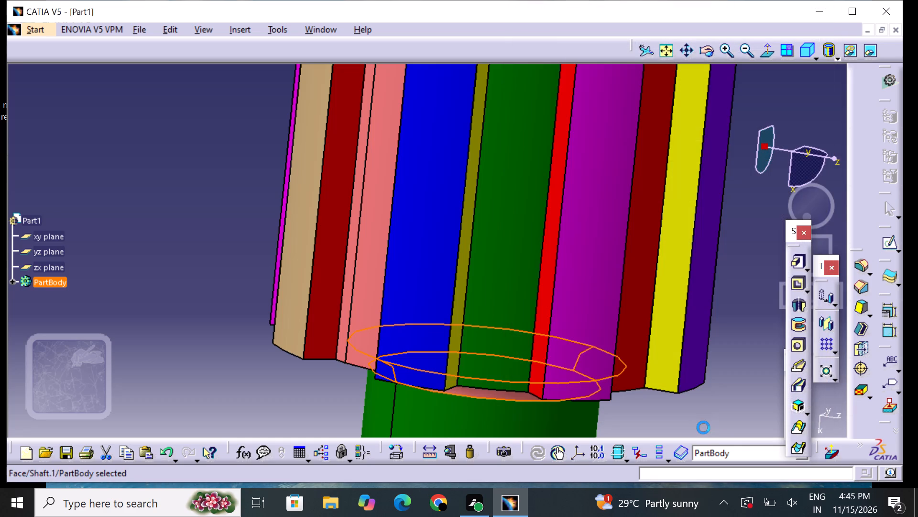
{"action": "left_click", "coordinate": [703, 428]}
Set the fill colour of the uncoloured narrow spline face between the brown and orange faces to medium blue.
{"action": "middle_click_drag", "start_coordinate": [710, 419], "coordinate": [343, 343]}
{"action": "right_click_drag", "start_coordinate": [710, 419], "coordinate": [343, 343]}
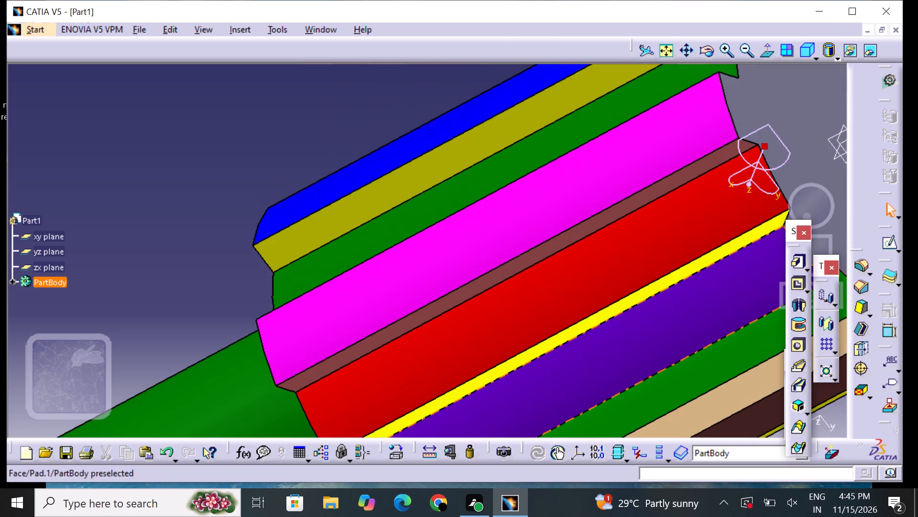
{"action": "middle_click_drag", "start_coordinate": [525, 399], "coordinate": [489, 286]}
{"action": "right_click_drag", "start_coordinate": [525, 394], "coordinate": [481, 278]}
{"action": "middle_click_drag", "start_coordinate": [514, 303], "coordinate": [387, 211]}
{"action": "right_click_drag", "start_coordinate": [512, 299], "coordinate": [385, 212]}
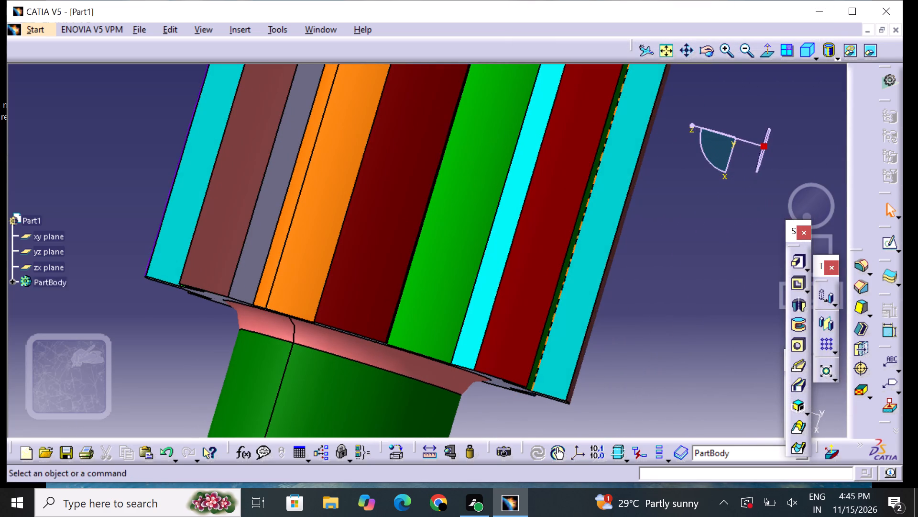
{"action": "left_click", "coordinate": [743, 55]}
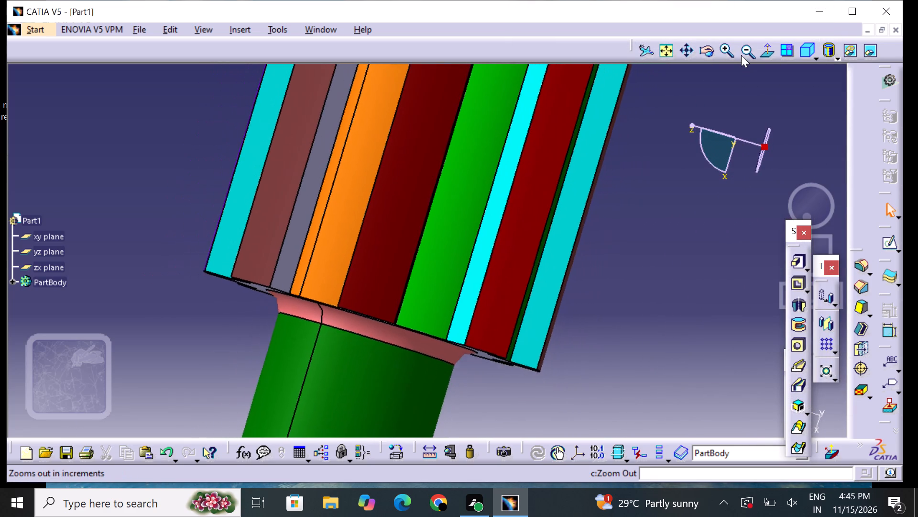
{"action": "left_click", "coordinate": [740, 53]}
{"action": "left_click", "coordinate": [740, 53]}
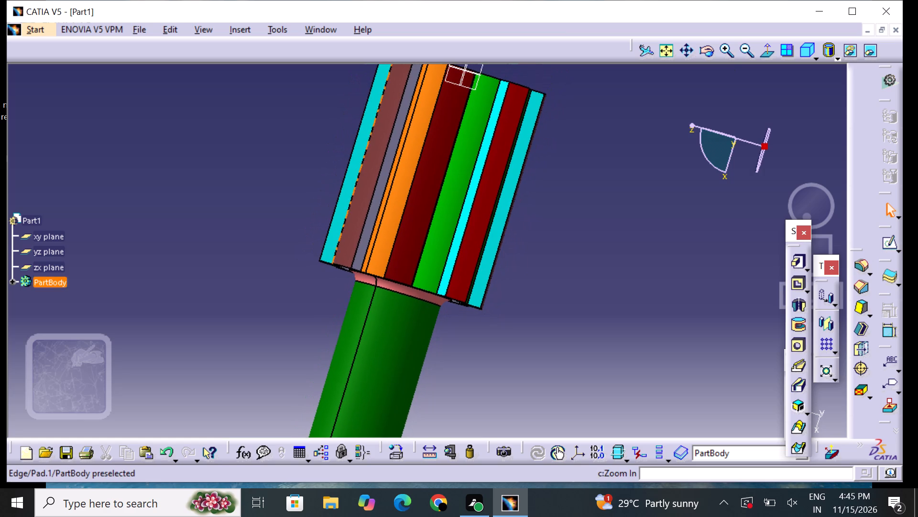
{"action": "left_click", "coordinate": [372, 216]}
{"action": "right_click", "coordinate": [371, 216]}
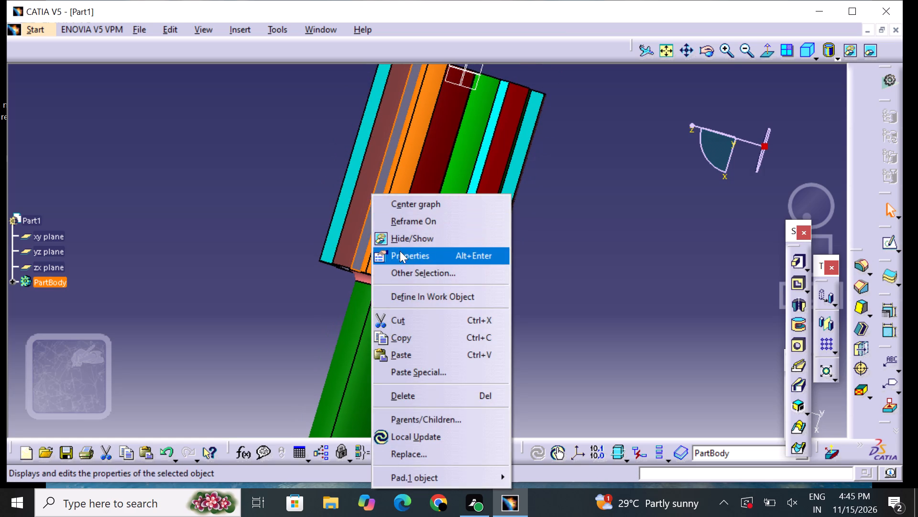
{"action": "left_click", "coordinate": [404, 257]}
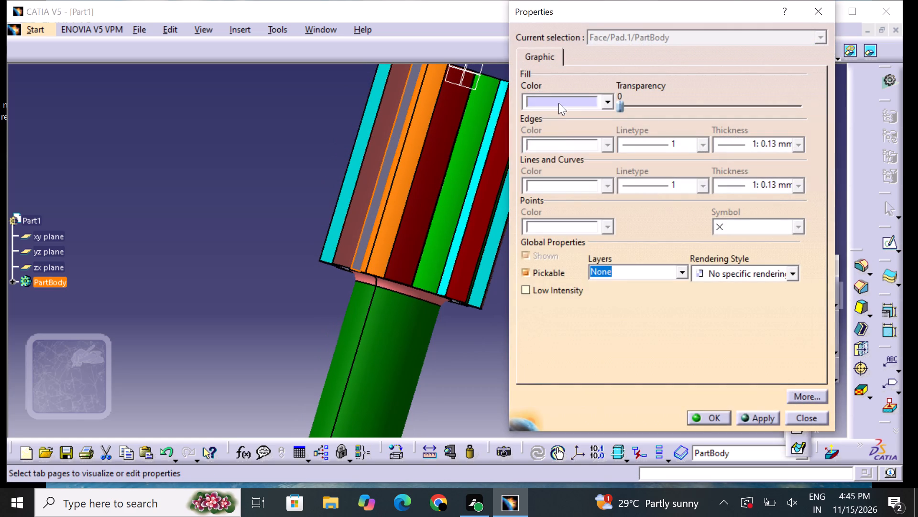
{"action": "left_click", "coordinate": [558, 102]}
{"action": "left_click", "coordinate": [572, 240]}
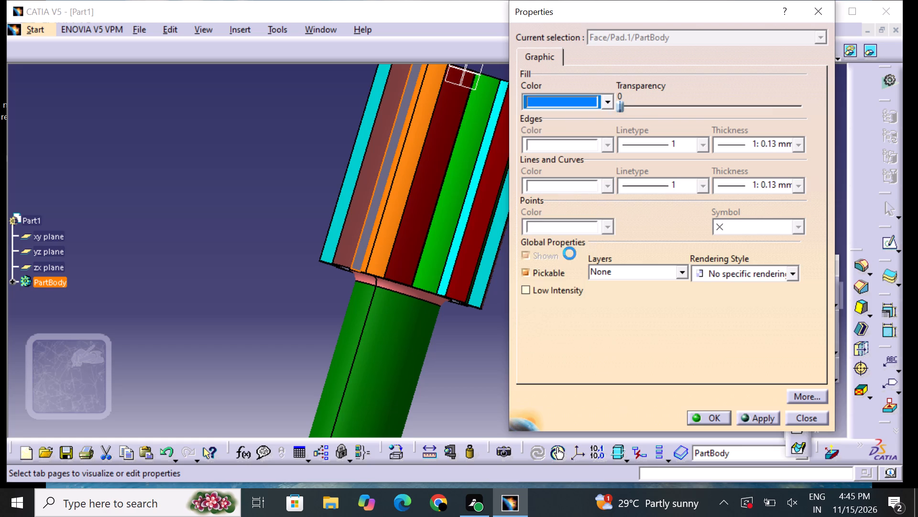
{"action": "left_click", "coordinate": [714, 413]}
{"action": "left_click", "coordinate": [596, 392]}
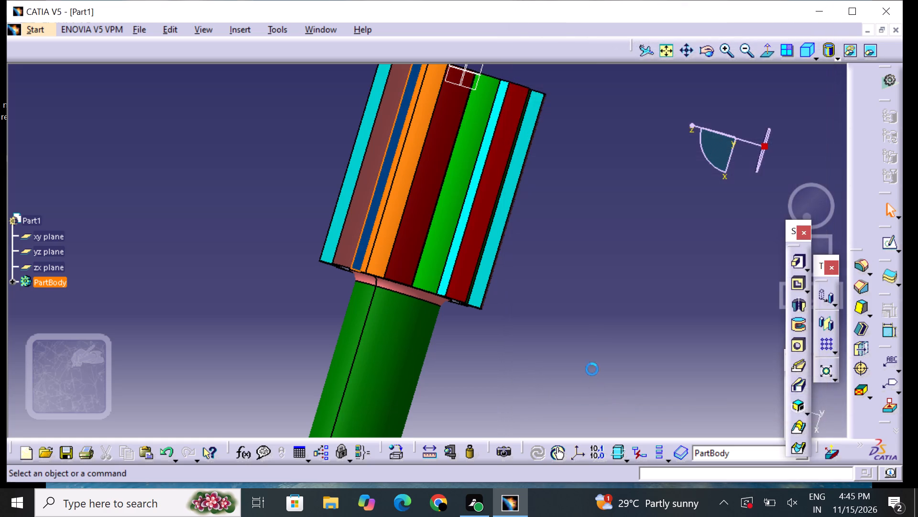
Set the fill colour of the splined section's free end face to red.
{"action": "middle_click_drag", "start_coordinate": [595, 353], "coordinate": [476, 305]}
{"action": "right_click_drag", "start_coordinate": [597, 351], "coordinate": [476, 305]}
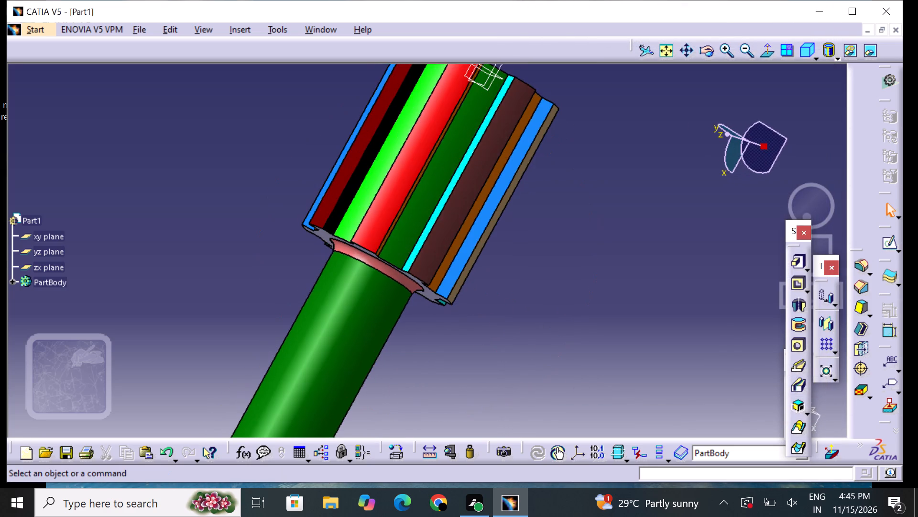
{"action": "right_click_drag", "start_coordinate": [476, 305], "coordinate": [352, 225]}
{"action": "middle_click_drag", "start_coordinate": [430, 270], "coordinate": [352, 225]}
{"action": "middle_click_drag", "start_coordinate": [550, 309], "coordinate": [441, 240]}
{"action": "right_click_drag", "start_coordinate": [550, 308], "coordinate": [441, 240]}
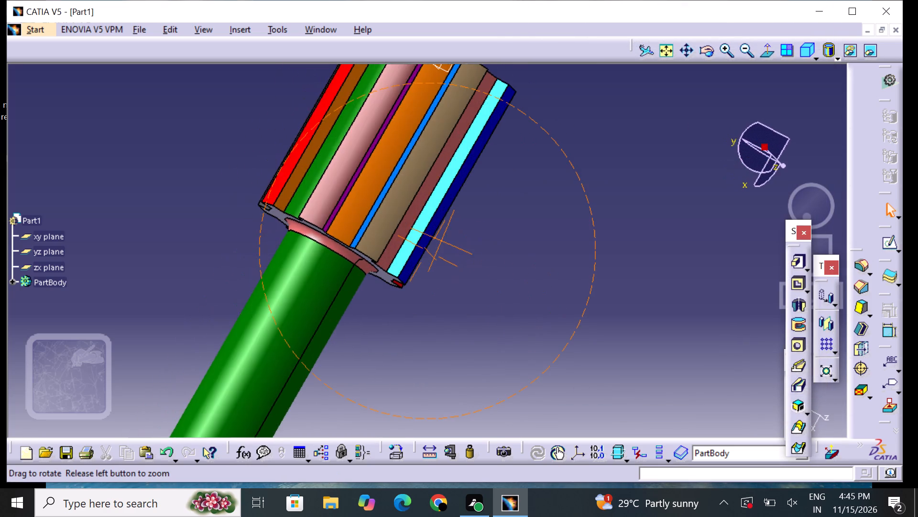
{"action": "middle_click_drag", "start_coordinate": [441, 240], "coordinate": [426, 229]}
{"action": "right_click_drag", "start_coordinate": [441, 240], "coordinate": [426, 229]}
{"action": "middle_click_drag", "start_coordinate": [203, 168], "coordinate": [537, 380]}
{"action": "right_click_drag", "start_coordinate": [210, 161], "coordinate": [537, 380]}
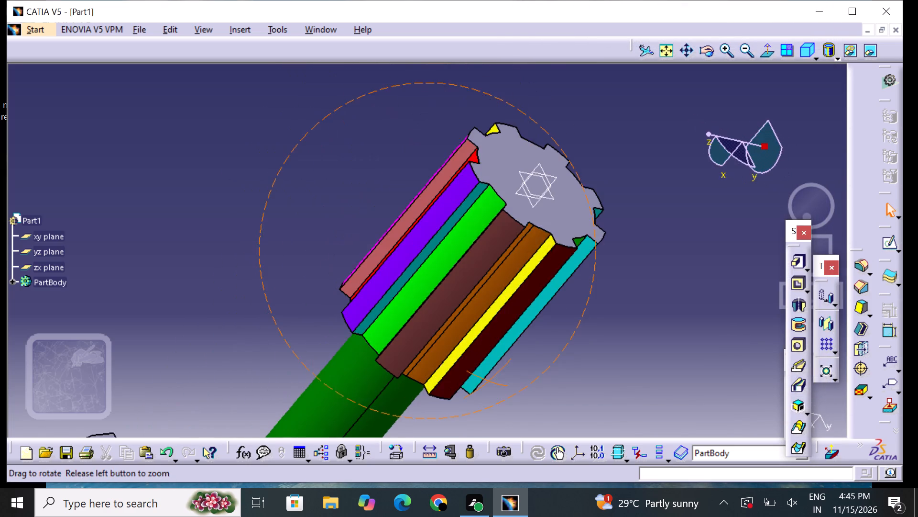
{"action": "middle_click_drag", "start_coordinate": [537, 380], "coordinate": [537, 382]}
{"action": "right_click_drag", "start_coordinate": [537, 380], "coordinate": [537, 384]}
{"action": "left_click", "coordinate": [555, 216]}
{"action": "right_click", "coordinate": [555, 217]}
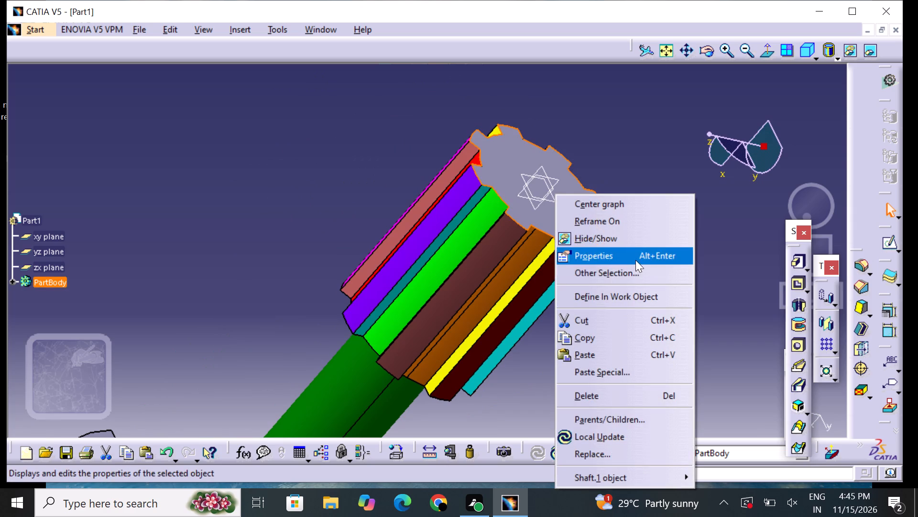
{"action": "left_click", "coordinate": [634, 258]}
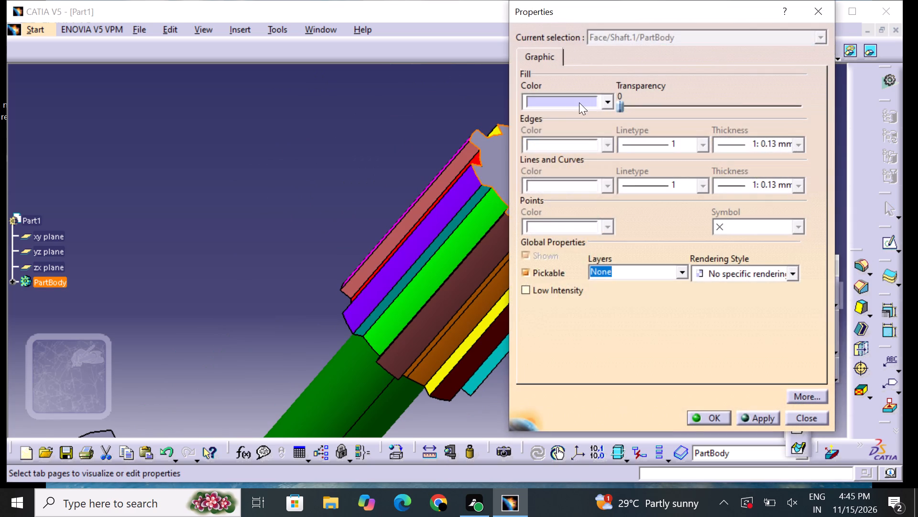
{"action": "left_click", "coordinate": [579, 102]}
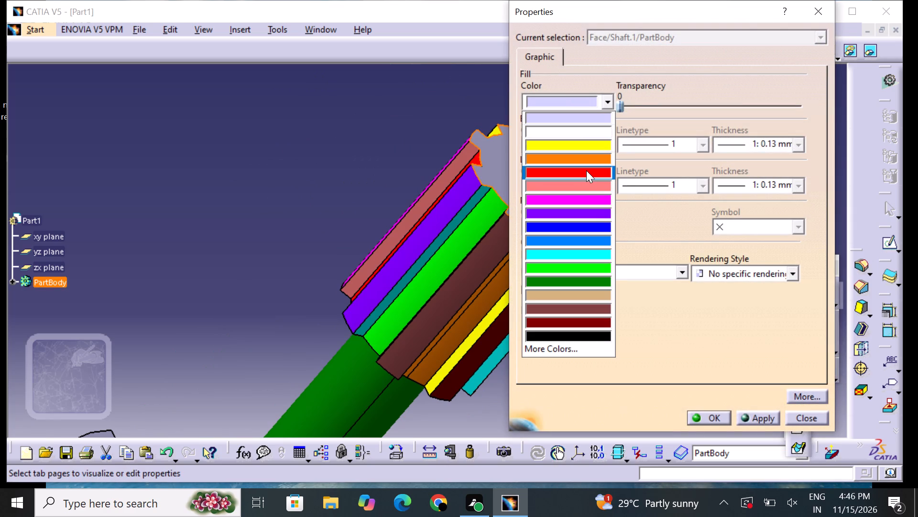
{"action": "left_click_drag", "start_coordinate": [585, 159], "coordinate": [585, 165]}
{"action": "left_click", "coordinate": [712, 414]}
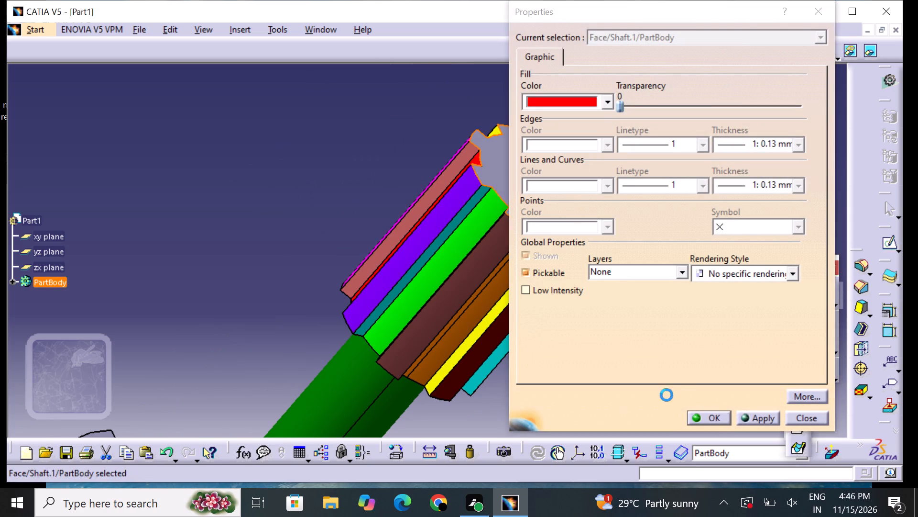
{"action": "left_click", "coordinate": [574, 393]}
Set the fill colour of the toothed end ring face around the green shaft to magenta.
{"action": "middle_click_drag", "start_coordinate": [643, 330], "coordinate": [250, 210]}
{"action": "right_click_drag", "start_coordinate": [643, 327], "coordinate": [250, 210]}
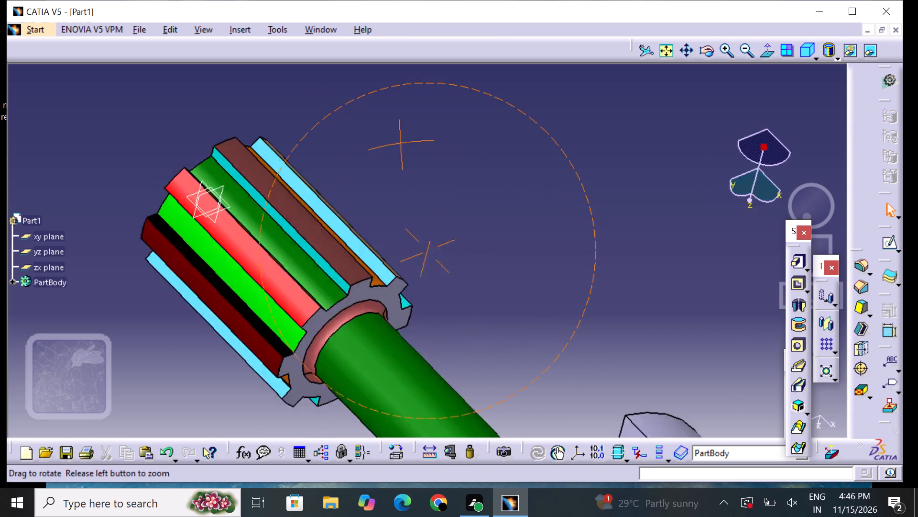
{"action": "middle_click_drag", "start_coordinate": [250, 210], "coordinate": [170, 246]}
{"action": "right_click_drag", "start_coordinate": [250, 210], "coordinate": [170, 247]}
{"action": "middle_click_drag", "start_coordinate": [209, 158], "coordinate": [302, 312]}
{"action": "right_click_drag", "start_coordinate": [209, 158], "coordinate": [302, 312]}
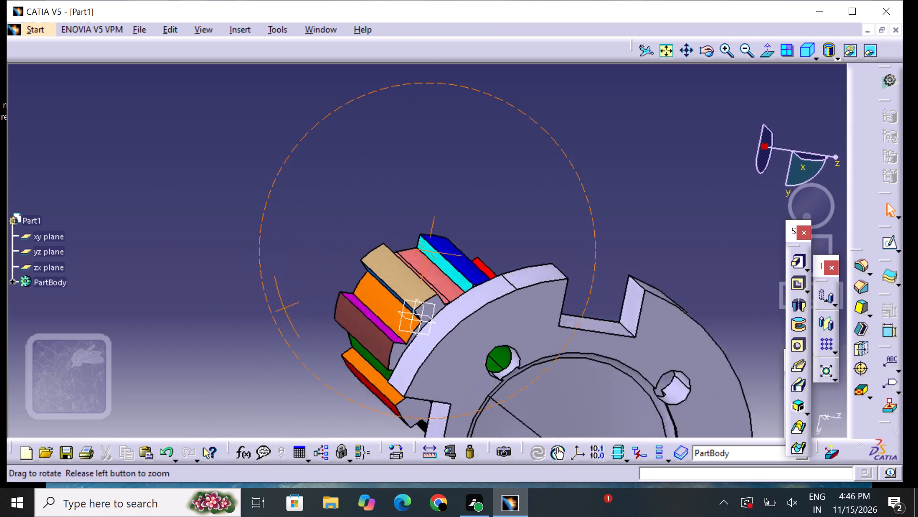
{"action": "middle_click_drag", "start_coordinate": [302, 312], "coordinate": [360, 316]}
{"action": "right_click_drag", "start_coordinate": [302, 312], "coordinate": [361, 316]}
{"action": "left_click", "coordinate": [453, 308]}
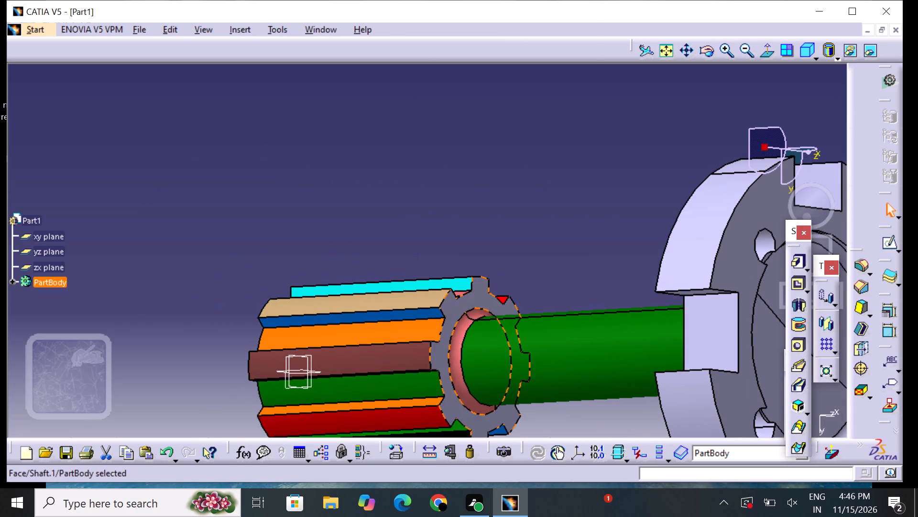
{"action": "right_click", "coordinate": [453, 307]}
{"action": "left_click", "coordinate": [484, 77]}
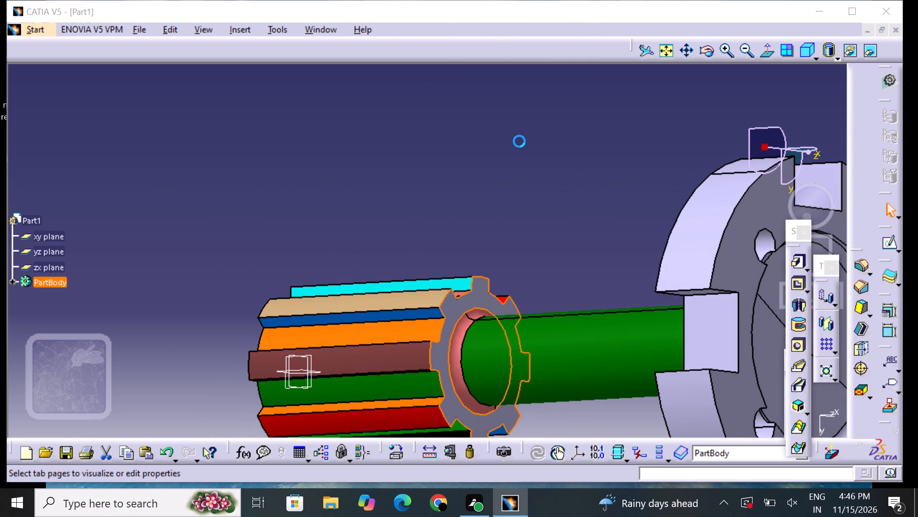
{"action": "left_click_drag", "start_coordinate": [551, 102], "coordinate": [570, 155]}
{"action": "left_click_drag", "start_coordinate": [576, 175], "coordinate": [605, 203]}
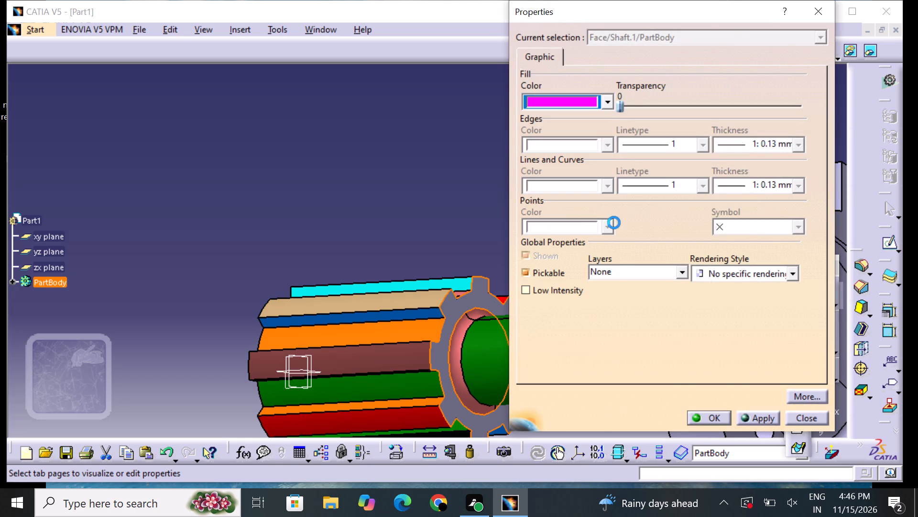
{"action": "left_click", "coordinate": [709, 404]}
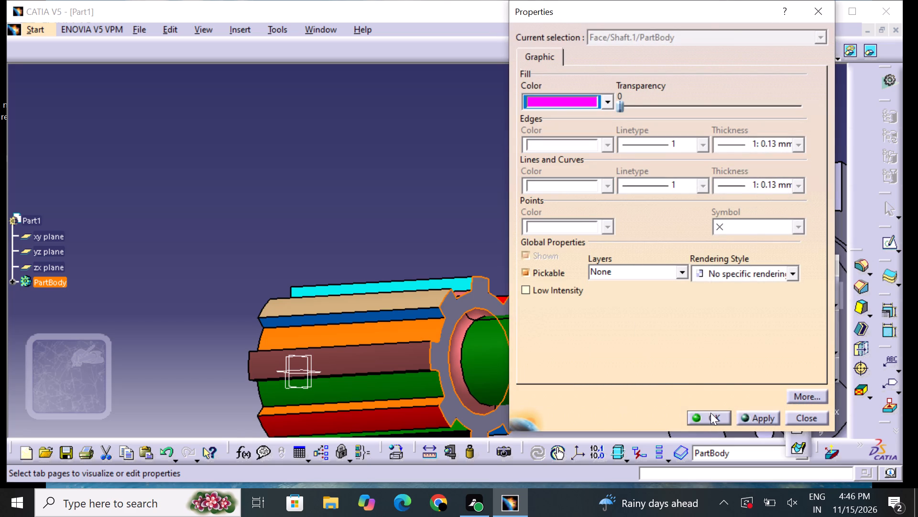
{"action": "left_click", "coordinate": [710, 411]}
{"action": "left_click", "coordinate": [492, 241]}
Set the fill colour of the flange's outer front face around the circular recess to orange.
{"action": "middle_click_drag", "start_coordinate": [588, 267], "coordinate": [404, 221]}
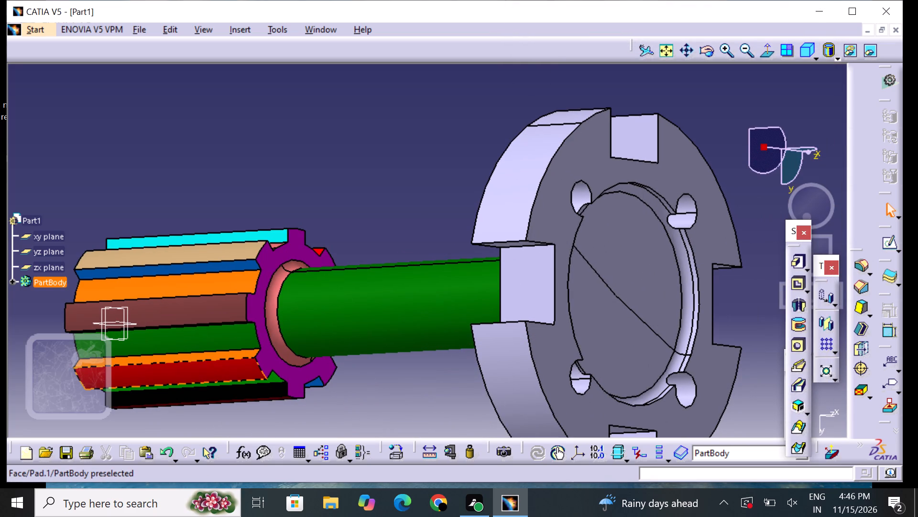
{"action": "middle_click_drag", "start_coordinate": [463, 195], "coordinate": [383, 166]}
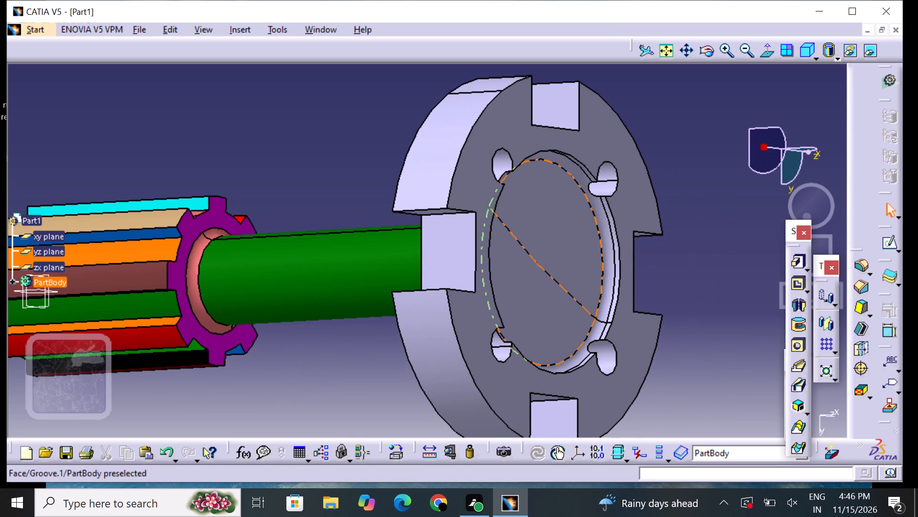
{"action": "left_click", "coordinate": [627, 179]}
{"action": "right_click", "coordinate": [627, 178]}
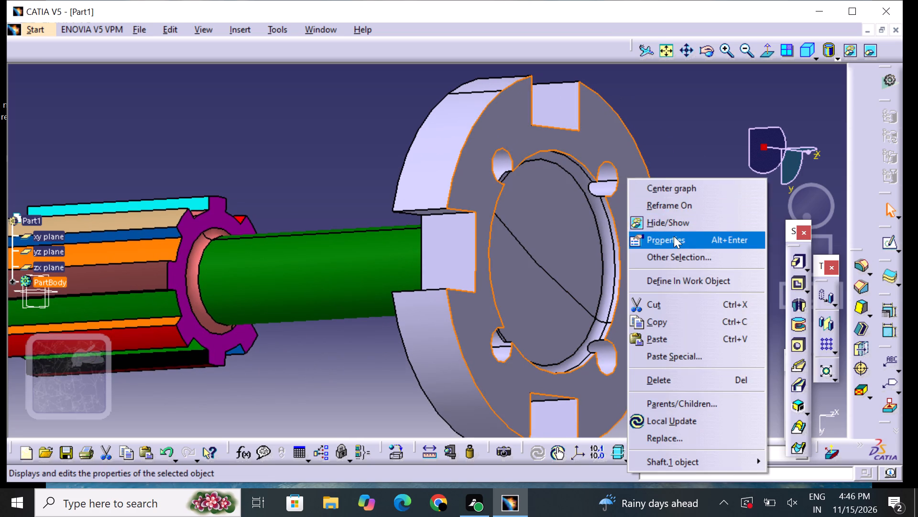
{"action": "left_click", "coordinate": [674, 236]}
{"action": "left_click", "coordinate": [573, 104]}
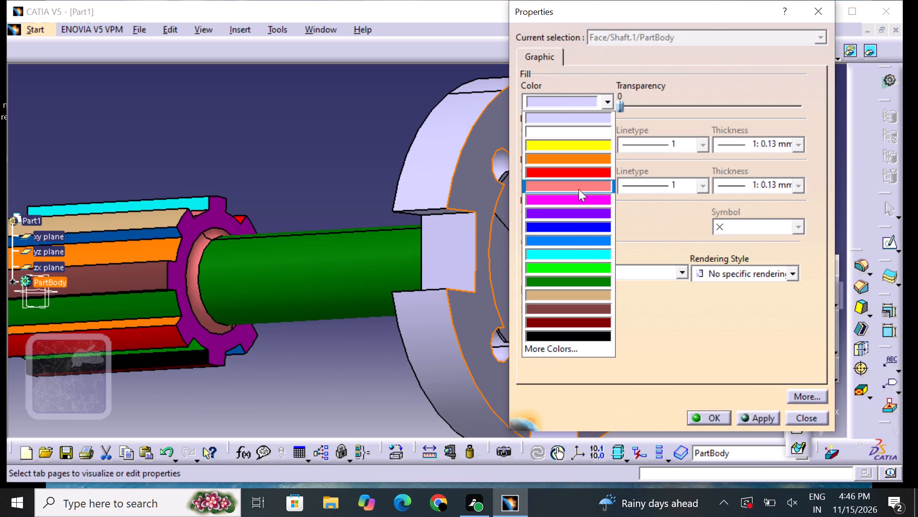
{"action": "left_click", "coordinate": [581, 159]}
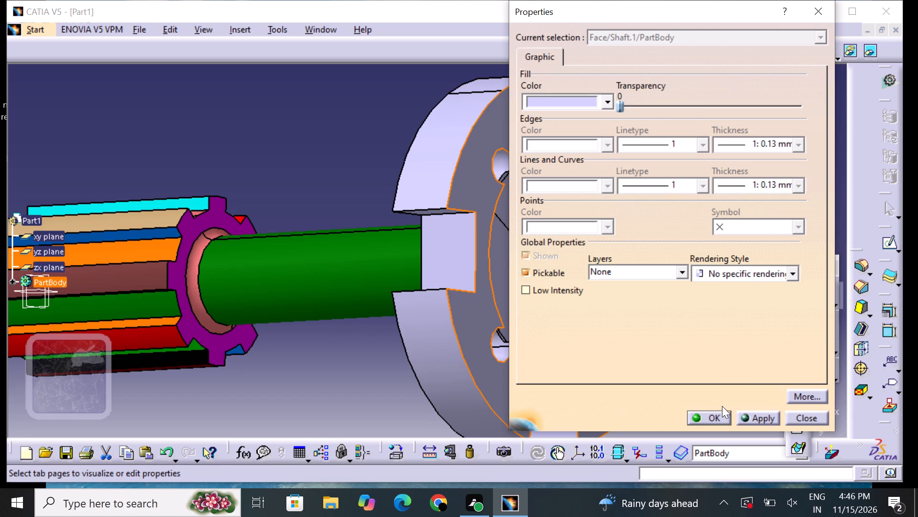
{"action": "left_click", "coordinate": [717, 415]}
Set the fill colour of the flange's circular recess floor to tan.
{"action": "left_click", "coordinate": [556, 254]}
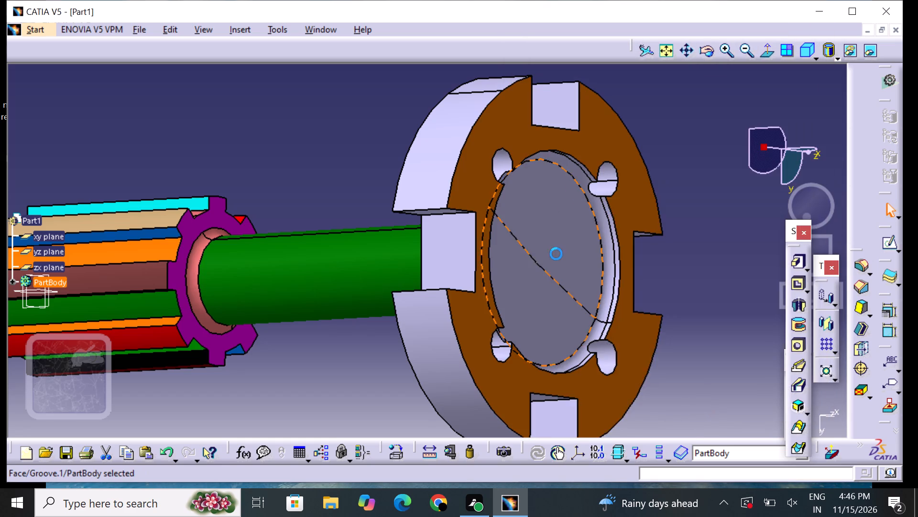
{"action": "right_click", "coordinate": [556, 254]}
{"action": "left_click", "coordinate": [592, 257]}
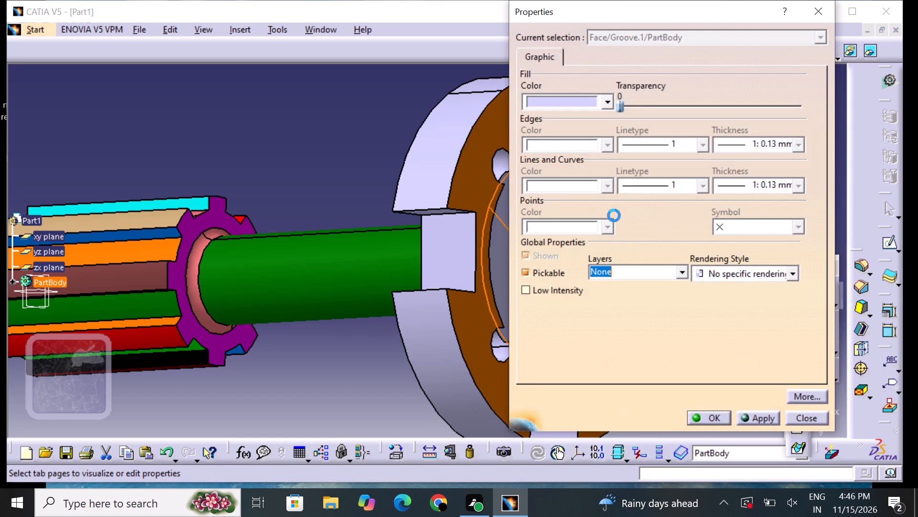
{"action": "left_click", "coordinate": [557, 100]}
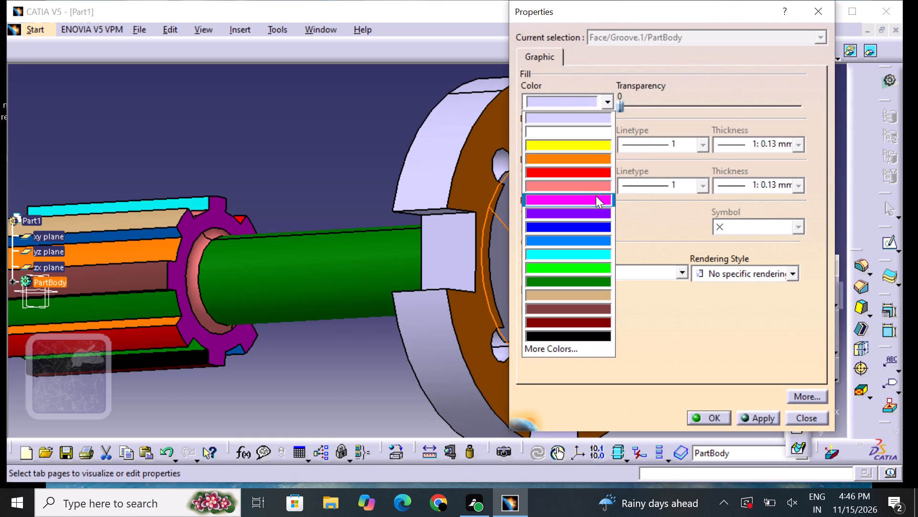
{"action": "left_click", "coordinate": [596, 196]}
{"action": "left_click_drag", "start_coordinate": [577, 103], "coordinate": [577, 108]}
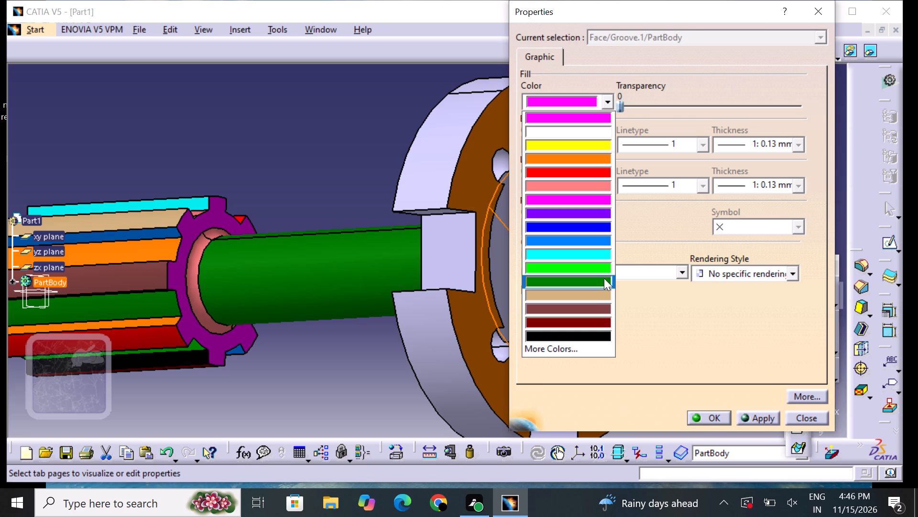
{"action": "left_click", "coordinate": [597, 290]}
{"action": "left_click", "coordinate": [717, 418]}
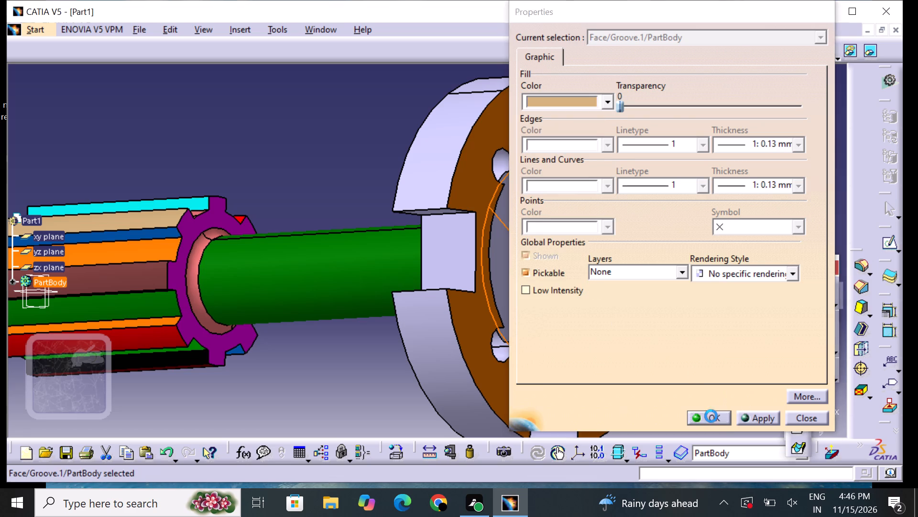
Set the fill colour of the narrow rim face just outside the flange recess's side wall to reddish brown.
{"action": "left_click", "coordinate": [609, 290]}
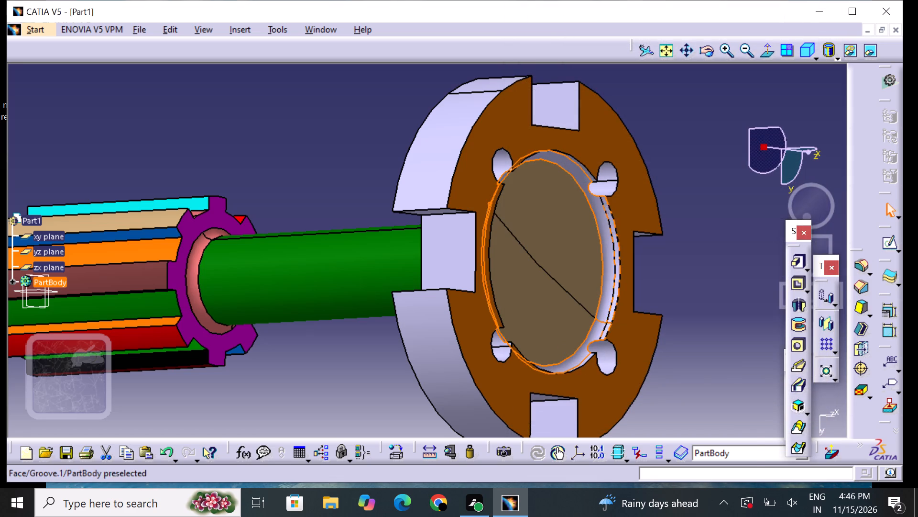
{"action": "right_click", "coordinate": [615, 294]}
{"action": "left_click", "coordinate": [658, 257]}
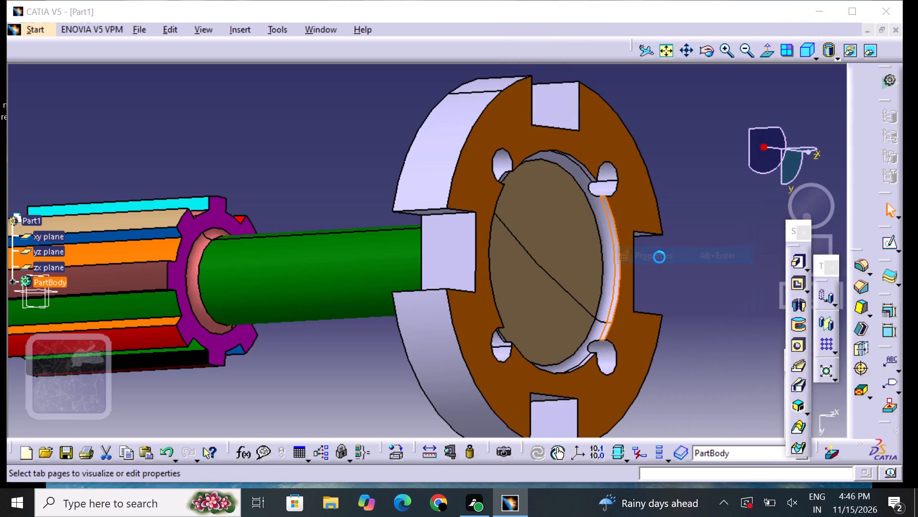
{"action": "left_click", "coordinate": [568, 104]}
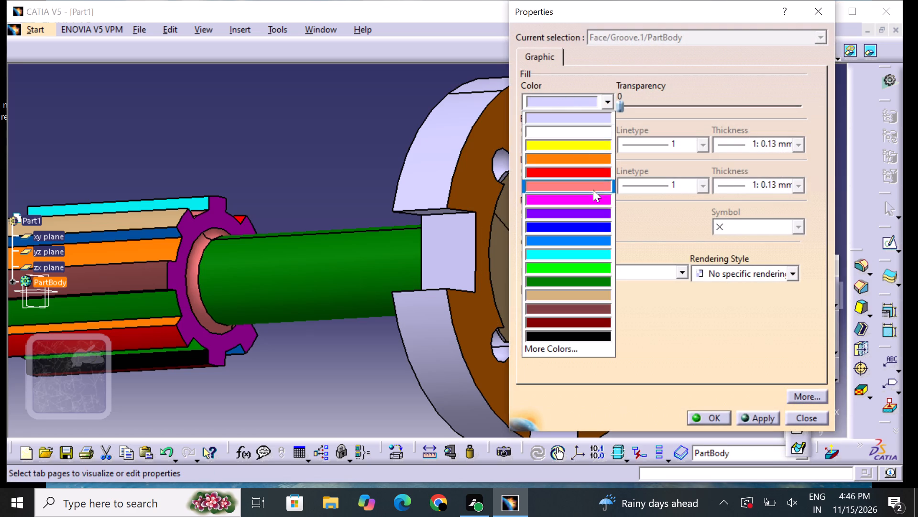
{"action": "left_click", "coordinate": [604, 305]}
{"action": "left_click", "coordinate": [722, 415]}
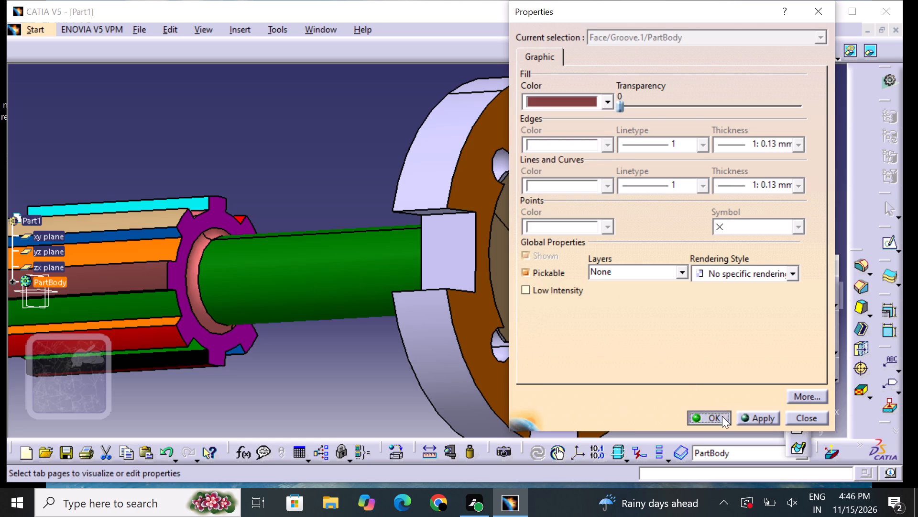
{"action": "left_click", "coordinate": [710, 284]}
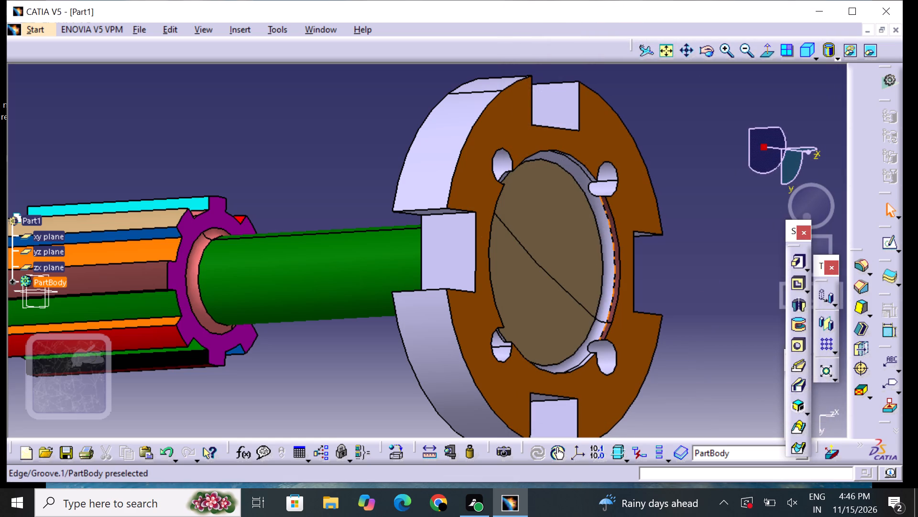
Set the fill colour of the circular side wall of the flange recess to cyan.
{"action": "left_click", "coordinate": [608, 281]}
{"action": "right_click", "coordinate": [608, 280]}
{"action": "left_click", "coordinate": [648, 256]}
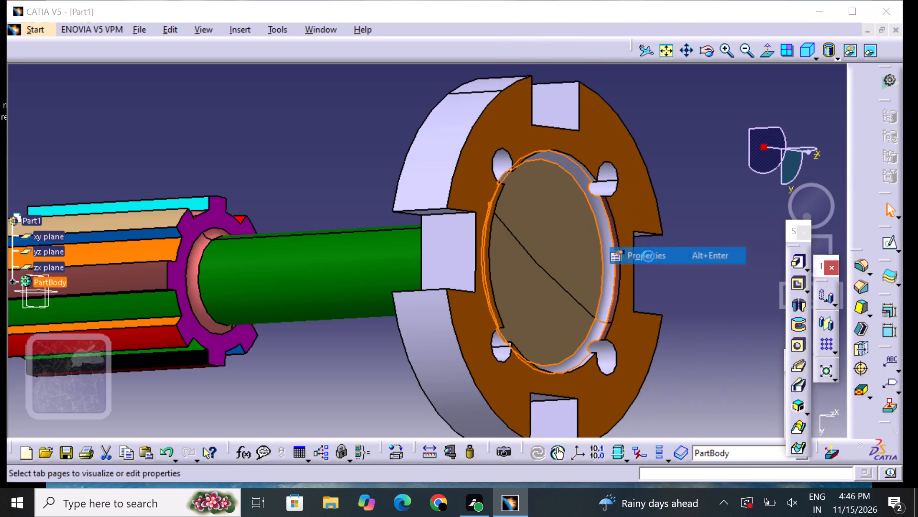
{"action": "left_click", "coordinate": [567, 109]}
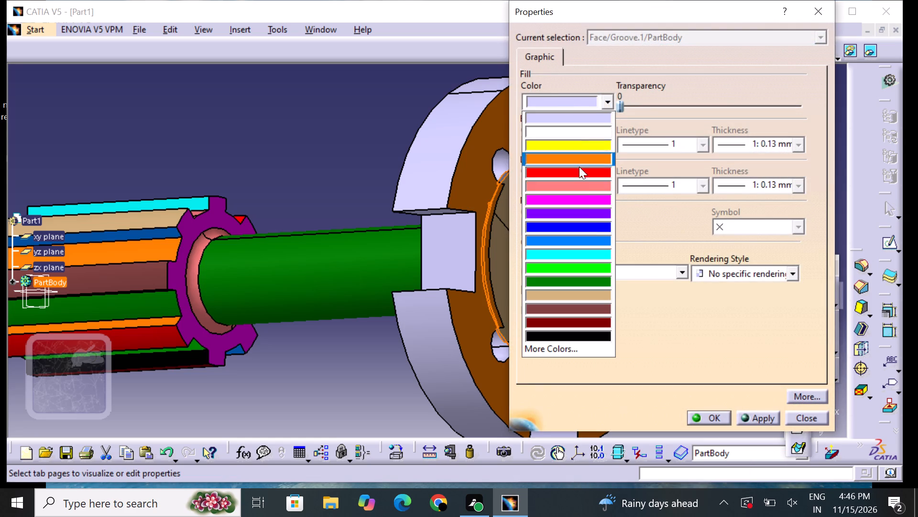
{"action": "left_click_drag", "start_coordinate": [593, 239], "coordinate": [598, 254]}
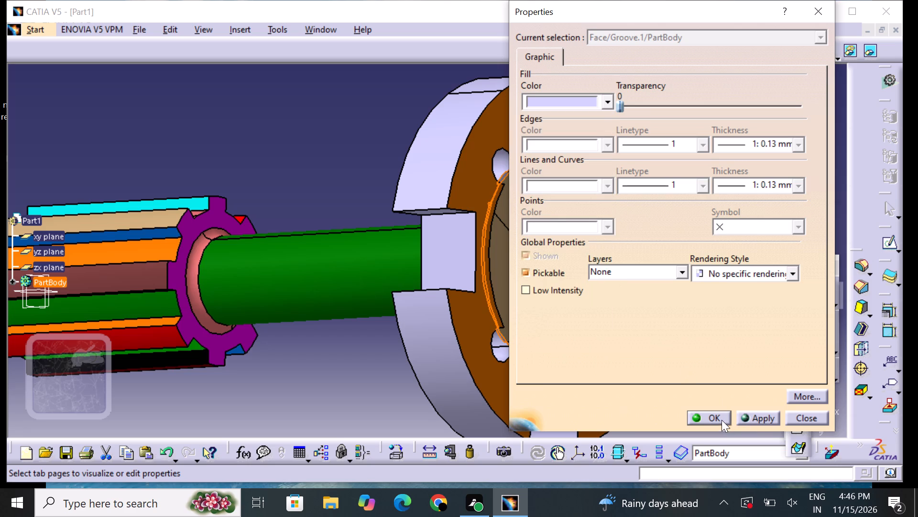
{"action": "left_click", "coordinate": [721, 420]}
{"action": "left_click", "coordinate": [736, 334]}
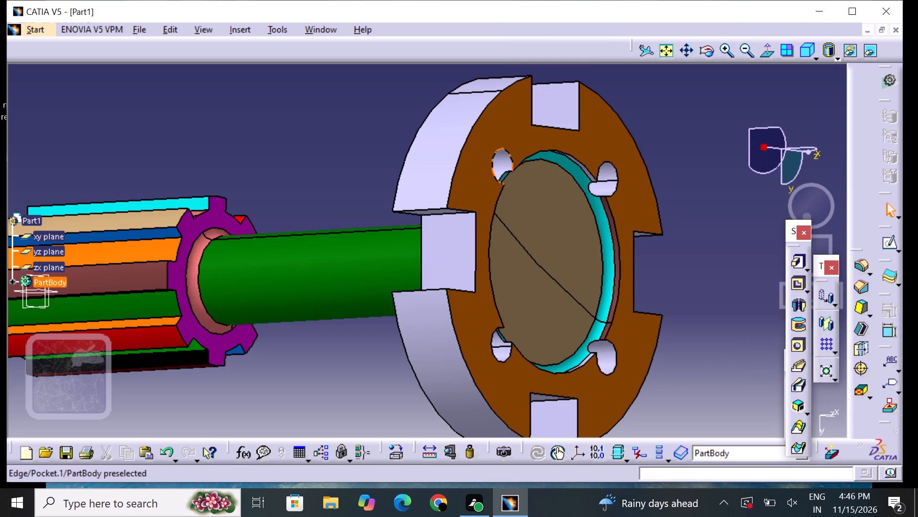
Set the fill colour of the inner wall of the flange's upper-left hole beside the recess to bright green.
{"action": "left_click", "coordinate": [503, 166]}
{"action": "right_click", "coordinate": [503, 166]}
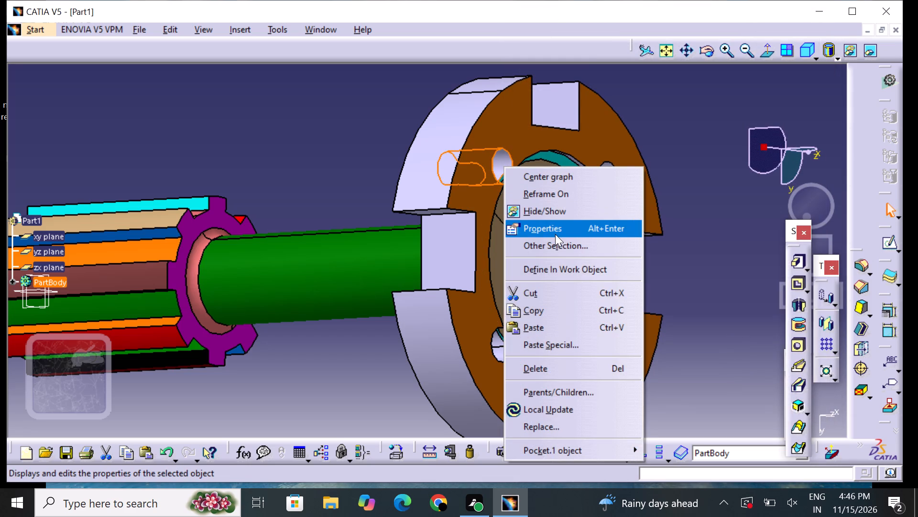
{"action": "left_click", "coordinate": [556, 234]}
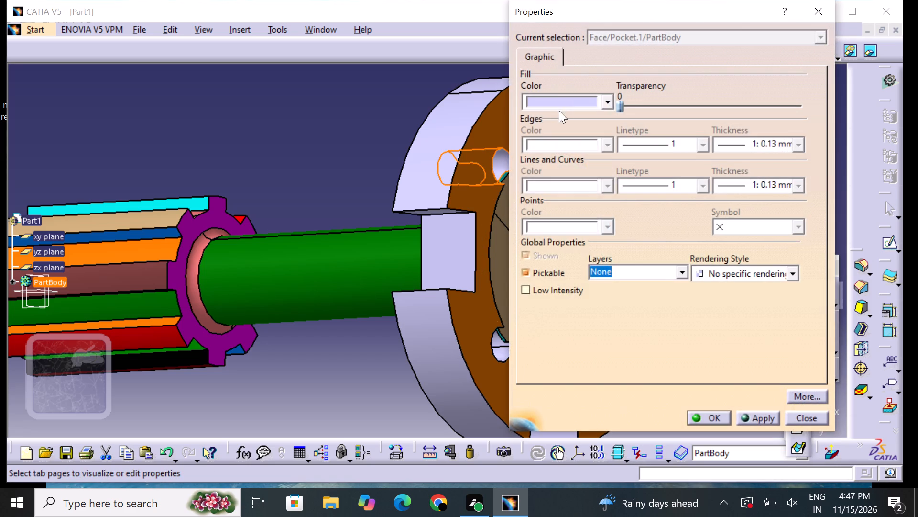
{"action": "left_click", "coordinate": [558, 106]}
{"action": "left_click", "coordinate": [600, 270]}
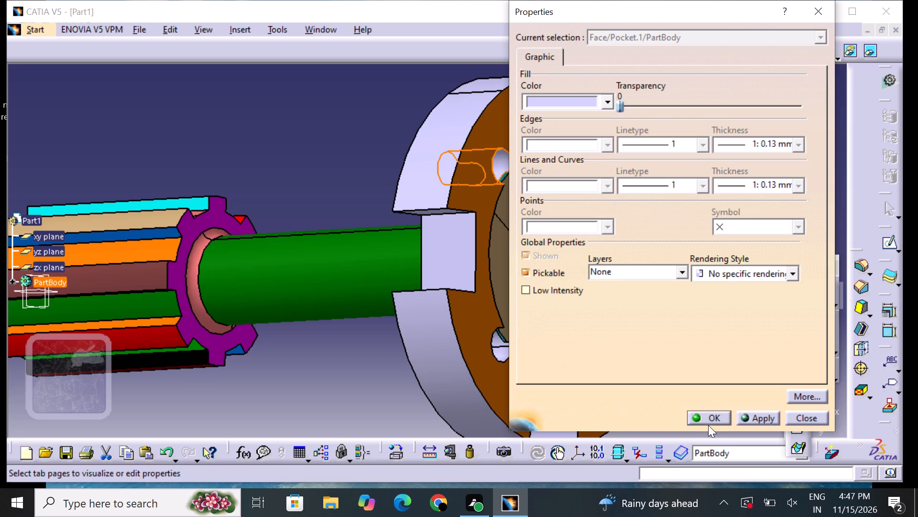
{"action": "left_click", "coordinate": [709, 418]}
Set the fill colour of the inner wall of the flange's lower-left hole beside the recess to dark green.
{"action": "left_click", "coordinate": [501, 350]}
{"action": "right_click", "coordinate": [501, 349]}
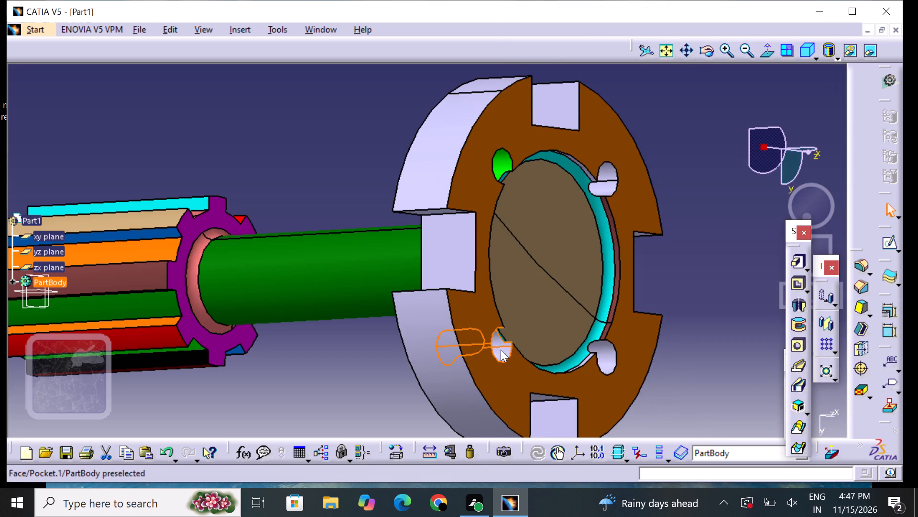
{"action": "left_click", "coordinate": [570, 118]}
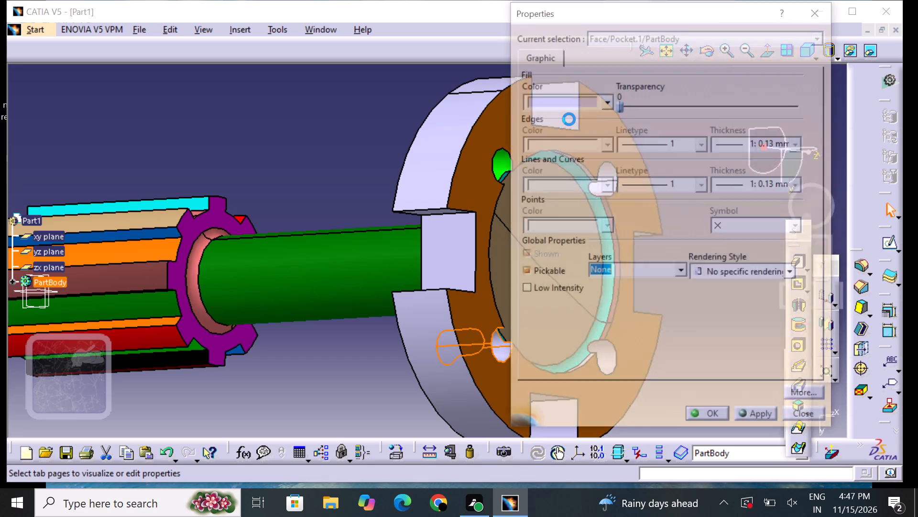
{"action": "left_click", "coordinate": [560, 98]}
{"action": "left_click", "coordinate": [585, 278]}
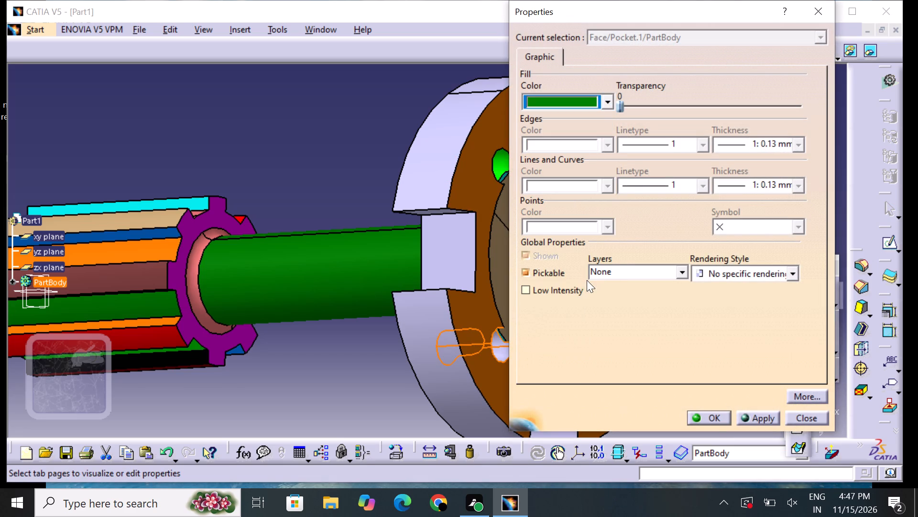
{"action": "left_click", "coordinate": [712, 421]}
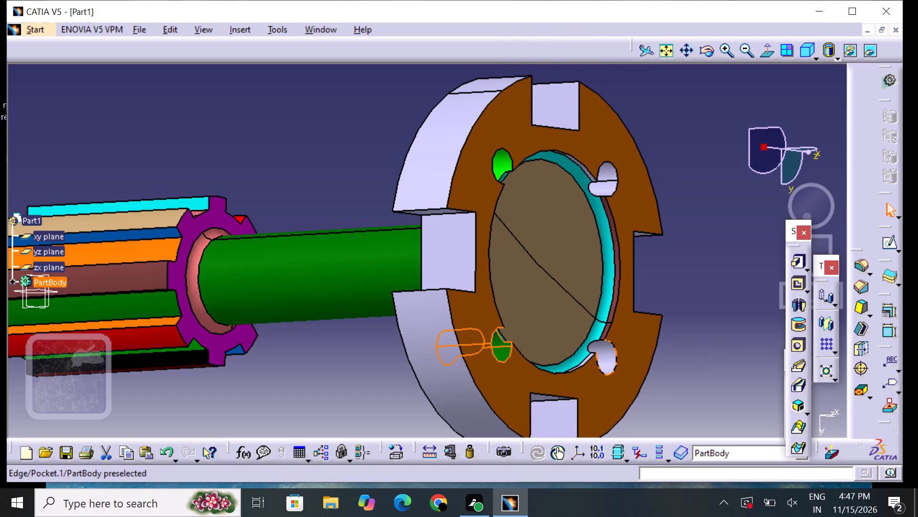
Set the fill colour of the inner wall of the flange's lower-right hole beside the recess to bright green.
{"action": "left_click", "coordinate": [610, 354]}
{"action": "right_click", "coordinate": [610, 354]}
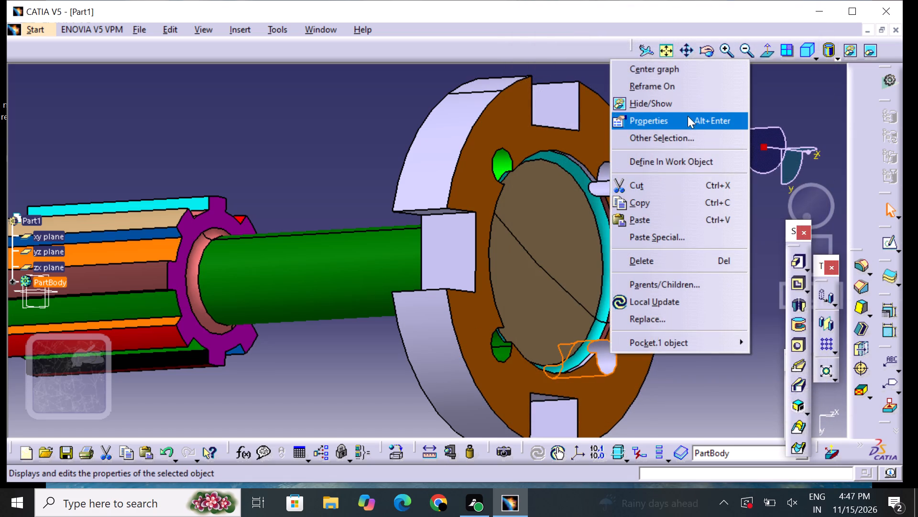
{"action": "left_click", "coordinate": [688, 117]}
{"action": "left_click", "coordinate": [582, 101]}
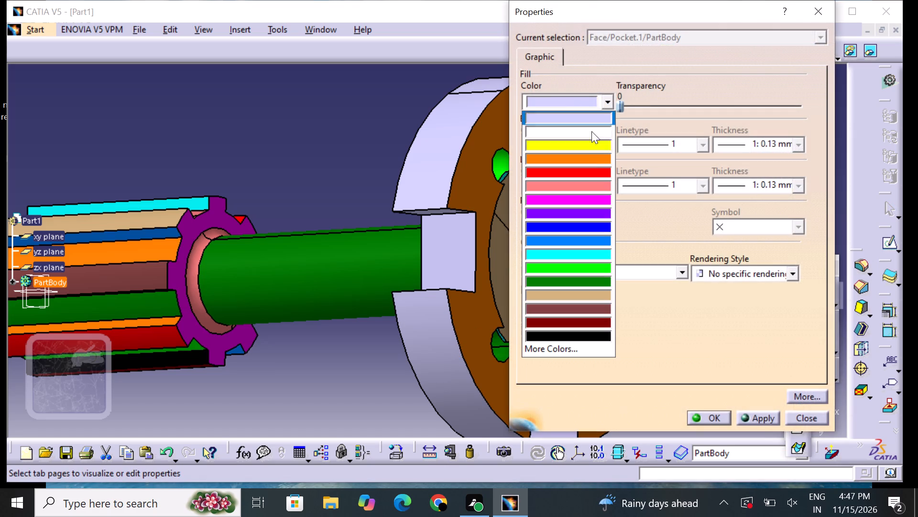
{"action": "left_click", "coordinate": [590, 269]}
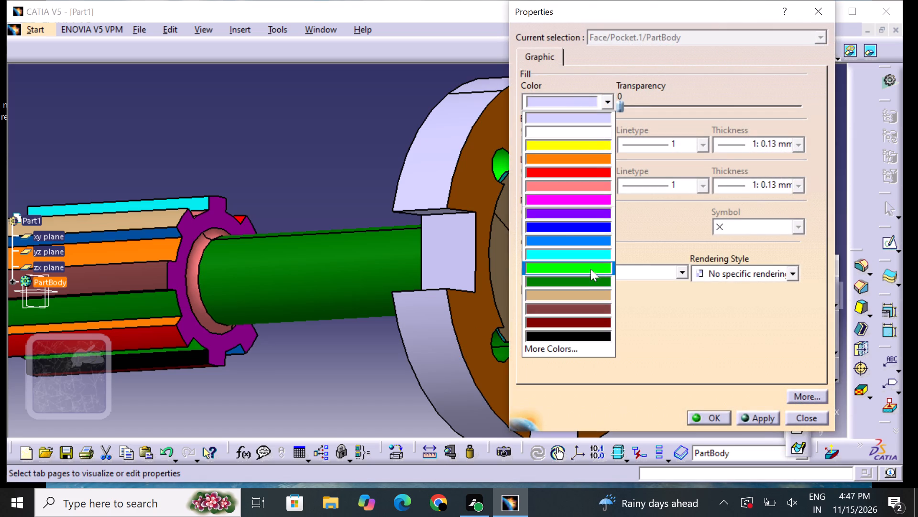
{"action": "left_click", "coordinate": [721, 416]}
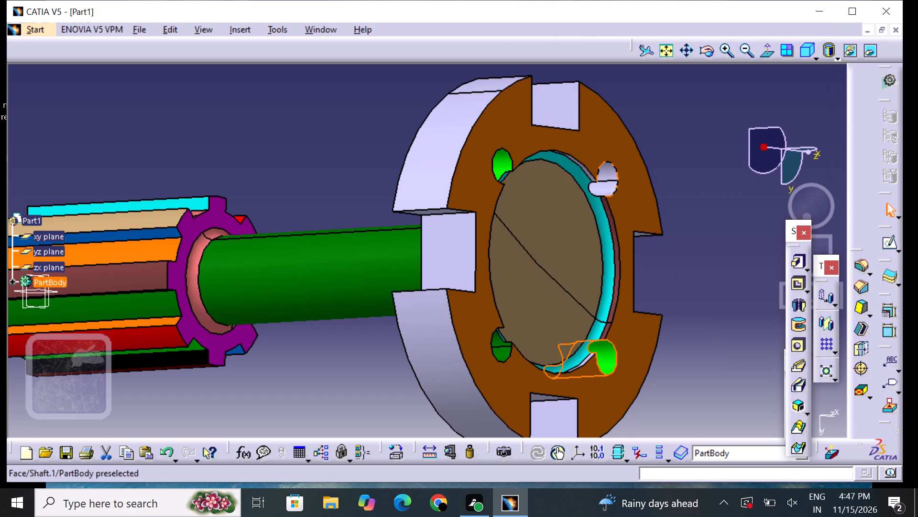
Set the fill colour of the inner wall of the flange's upper-right hole beside the recess to bright green.
{"action": "left_click", "coordinate": [605, 176]}
{"action": "right_click", "coordinate": [605, 176]}
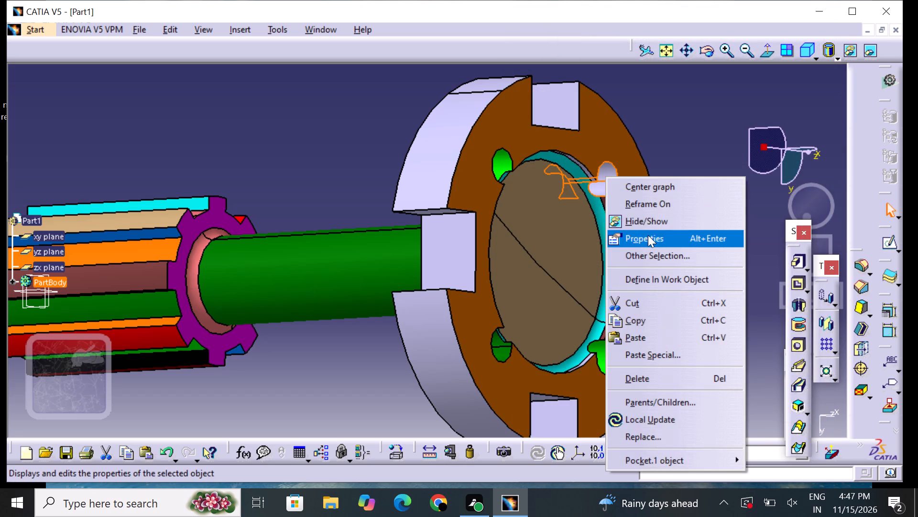
{"action": "left_click", "coordinate": [650, 236]}
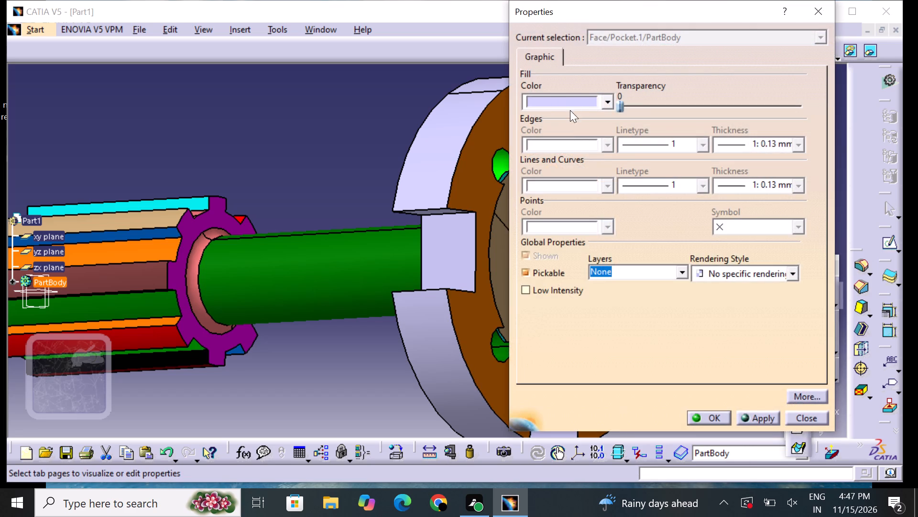
{"action": "left_click_drag", "start_coordinate": [570, 101], "coordinate": [570, 118]}
{"action": "left_click", "coordinate": [593, 265]}
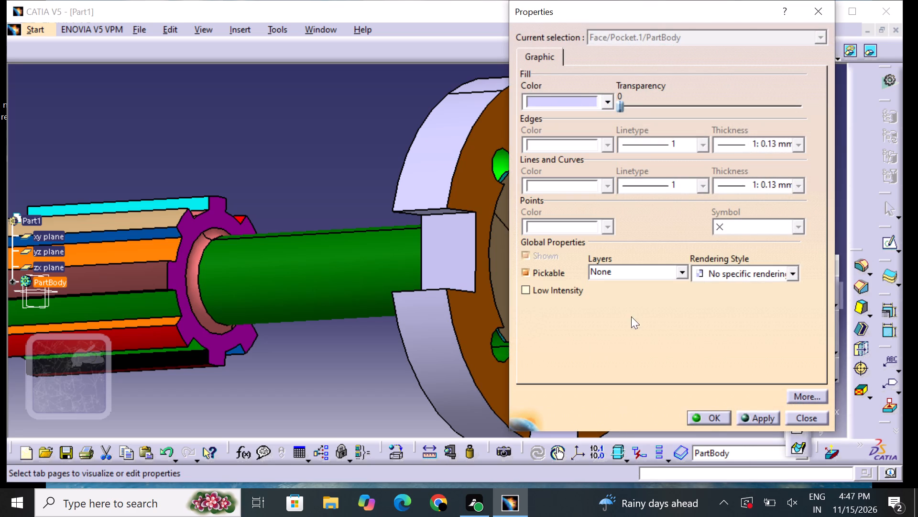
{"action": "left_click", "coordinate": [714, 416]}
{"action": "left_click", "coordinate": [731, 397]}
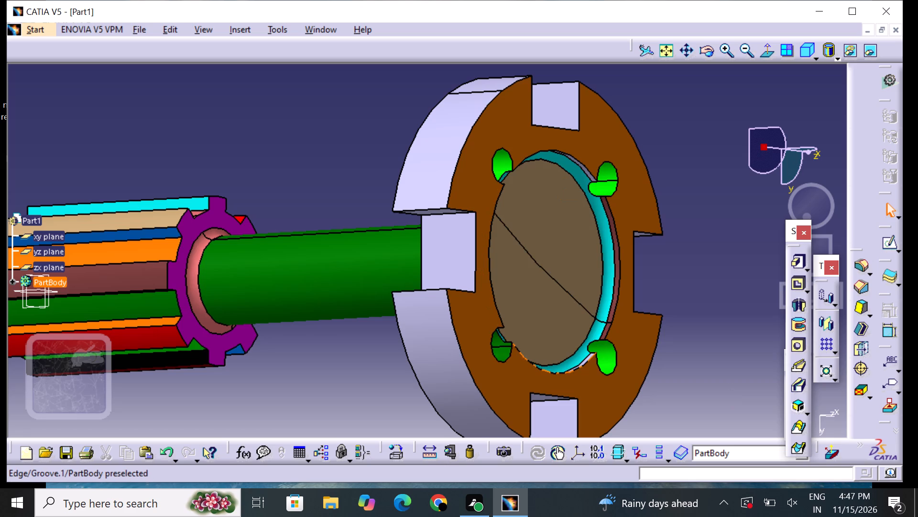
Change the fill colour of the flange's dark green lower-left hole wall to bright green, matching the other three holes.
{"action": "left_click", "coordinate": [503, 350]}
{"action": "right_click", "coordinate": [503, 349]}
{"action": "left_click", "coordinate": [562, 110]}
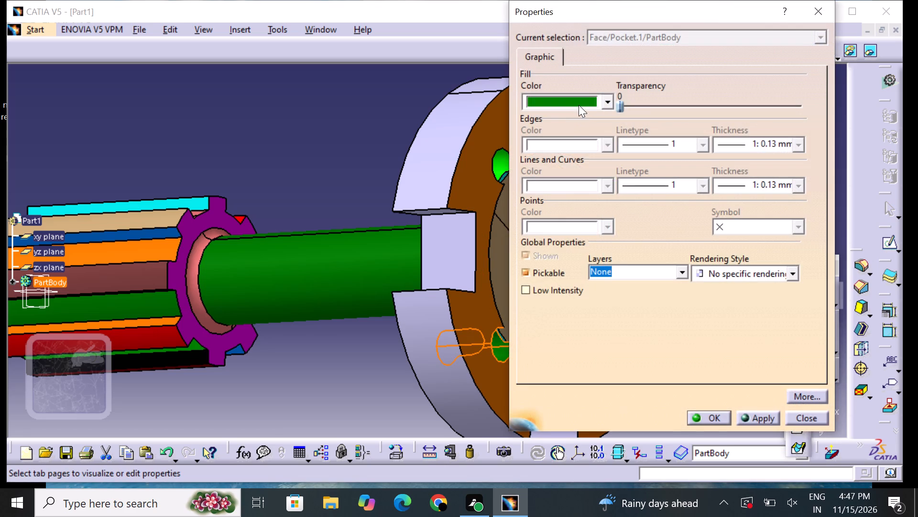
{"action": "left_click", "coordinate": [578, 106]}
{"action": "left_click", "coordinate": [583, 274]}
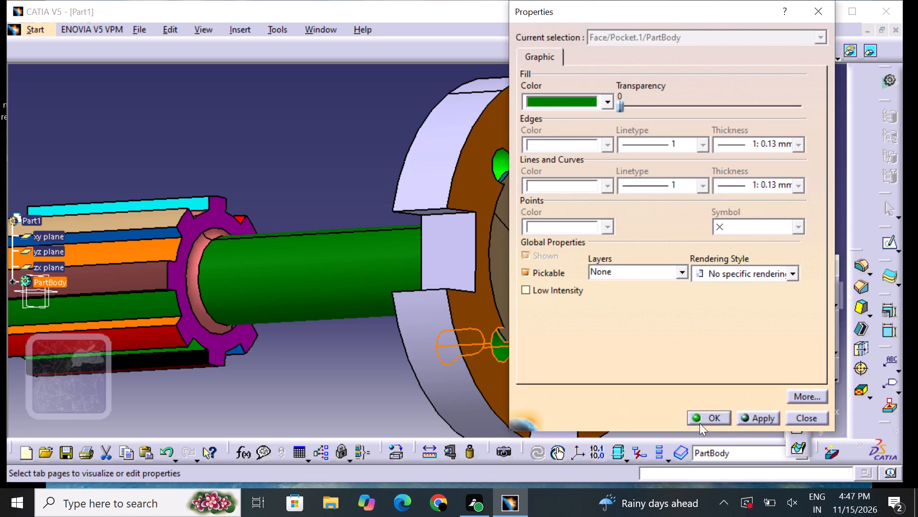
{"action": "left_click", "coordinate": [707, 419]}
{"action": "left_click", "coordinate": [710, 393]}
Set the fill colour of the notched outer ring face on the flange's shaft side to orange.
{"action": "middle_click_drag", "start_coordinate": [476, 94], "coordinate": [602, 309]}
{"action": "right_click_drag", "start_coordinate": [476, 92], "coordinate": [602, 309]}
{"action": "middle_click_drag", "start_coordinate": [610, 306], "coordinate": [710, 167]}
{"action": "middle_click_drag", "start_coordinate": [681, 164], "coordinate": [621, 144]}
{"action": "right_click_drag", "start_coordinate": [679, 161], "coordinate": [620, 146]}
{"action": "left_click", "coordinate": [656, 267]}
{"action": "right_click", "coordinate": [657, 267]}
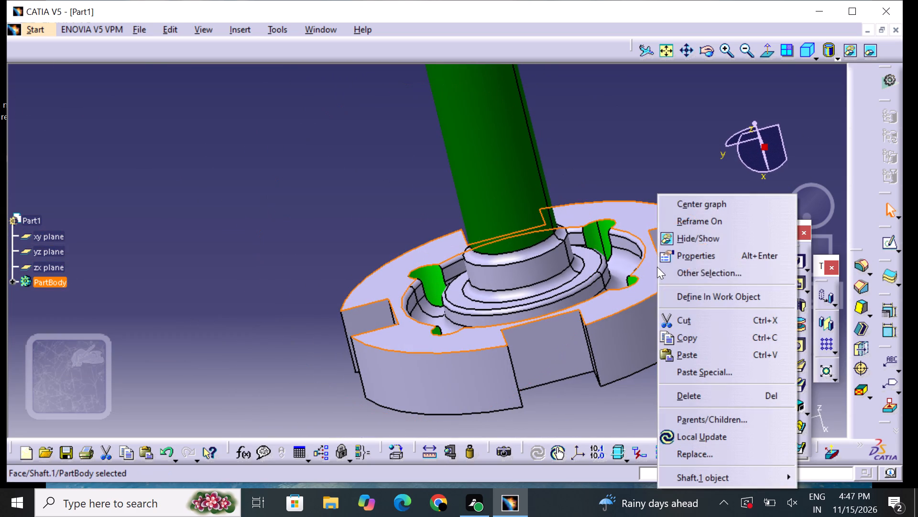
{"action": "left_click", "coordinate": [712, 252]}
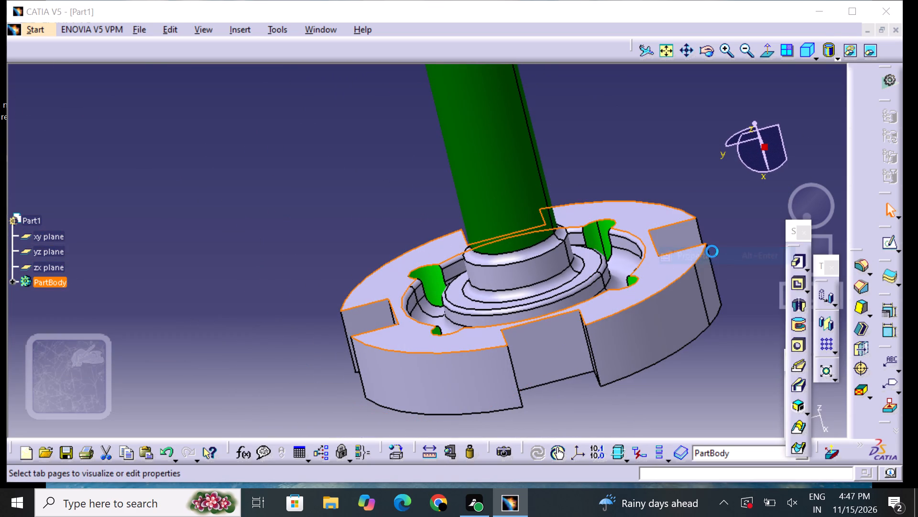
{"action": "left_click", "coordinate": [577, 102]}
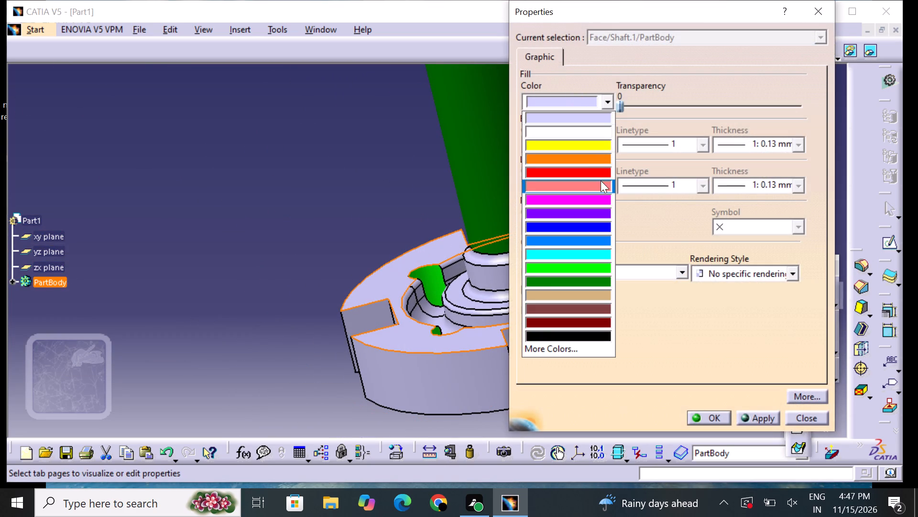
{"action": "left_click", "coordinate": [584, 158]}
{"action": "left_click", "coordinate": [709, 423]}
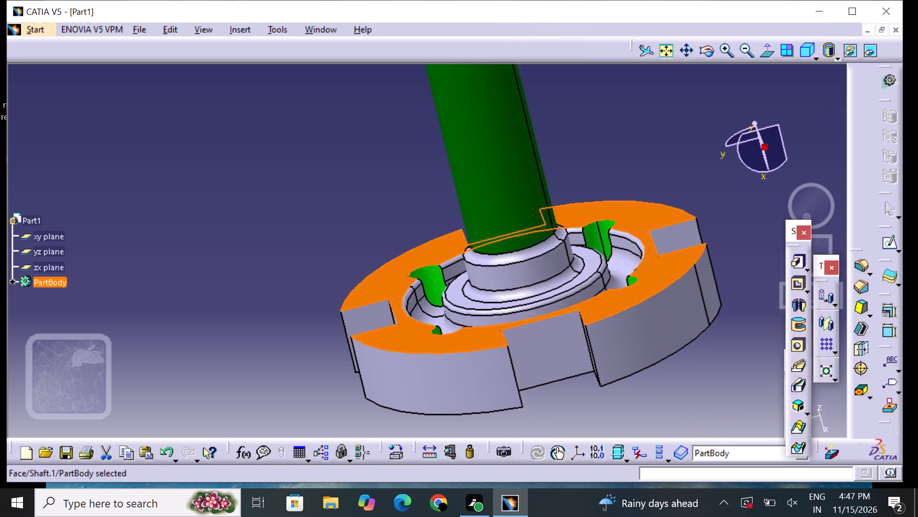
{"action": "left_click", "coordinate": [708, 420]}
Set the fill colour of the annular recess floor around the stepped hub on the flange's shaft side to salmon pink.
{"action": "middle_click_drag", "start_coordinate": [569, 123], "coordinate": [539, 225]}
{"action": "right_click_drag", "start_coordinate": [570, 123], "coordinate": [533, 247]}
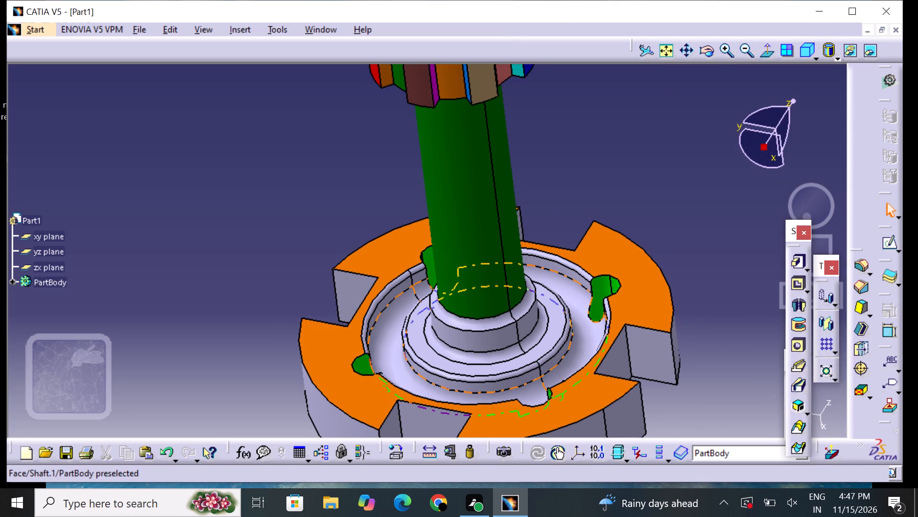
{"action": "left_click", "coordinate": [589, 341]}
{"action": "right_click", "coordinate": [589, 341]}
{"action": "left_click", "coordinate": [619, 111]}
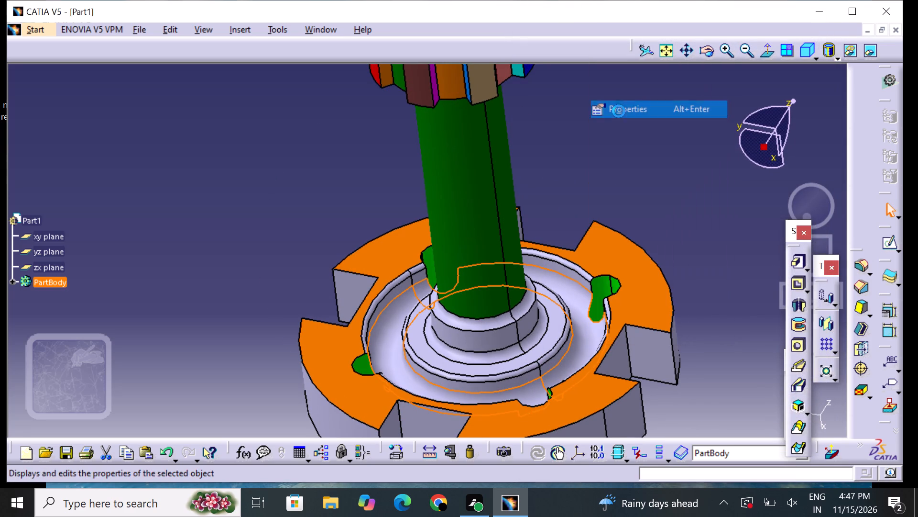
{"action": "left_click", "coordinate": [558, 100]}
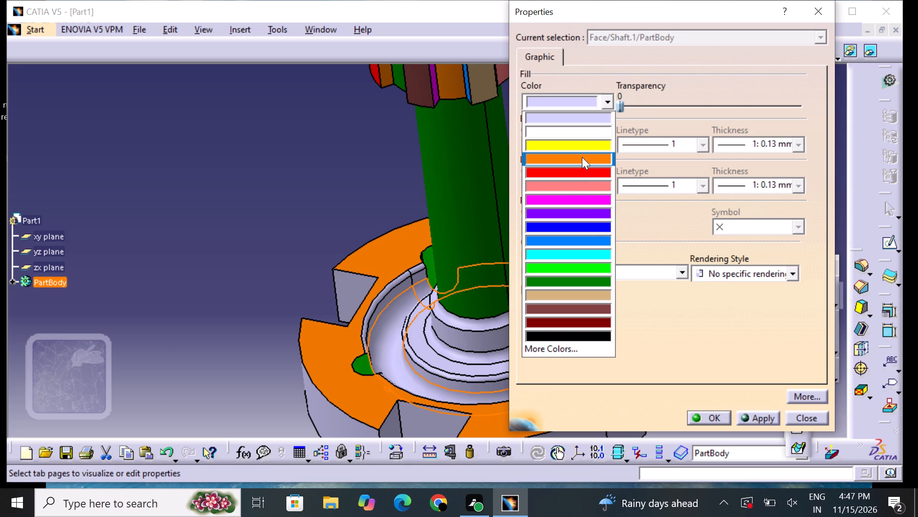
{"action": "left_click", "coordinate": [572, 181]}
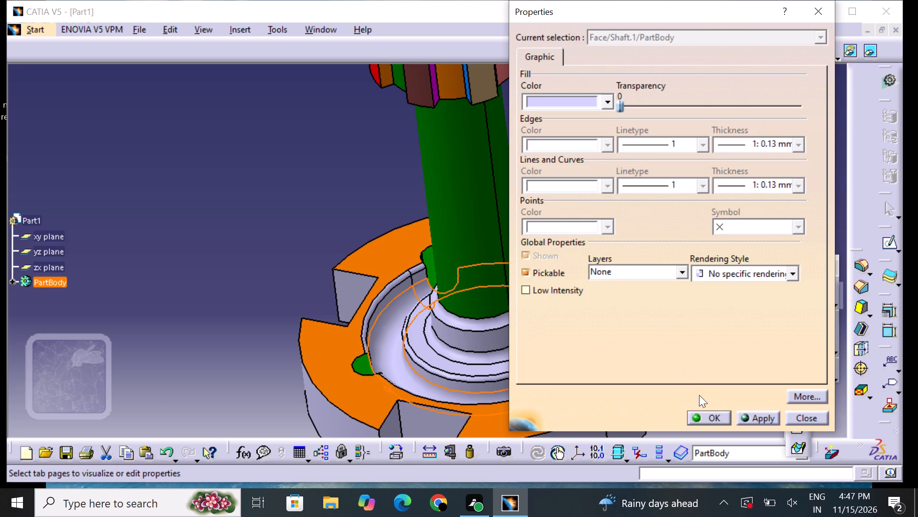
{"action": "left_click", "coordinate": [718, 425]}
{"action": "left_click", "coordinate": [720, 417]}
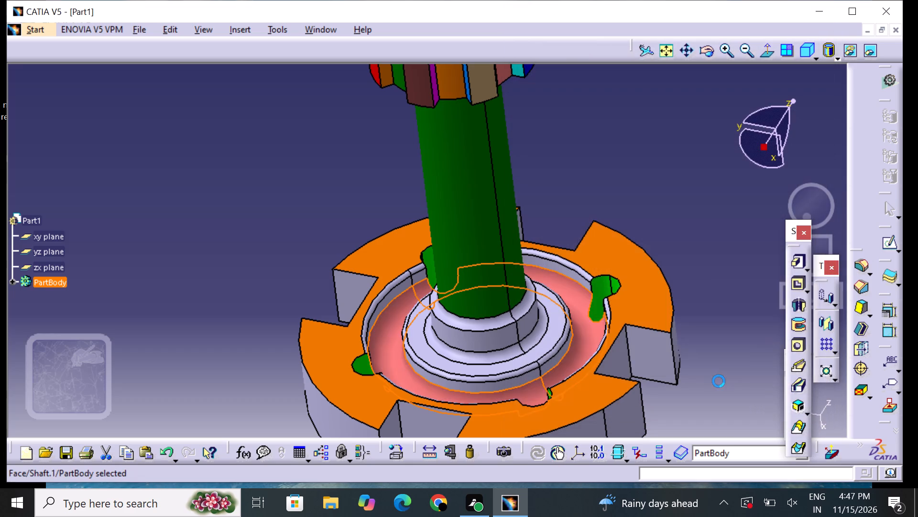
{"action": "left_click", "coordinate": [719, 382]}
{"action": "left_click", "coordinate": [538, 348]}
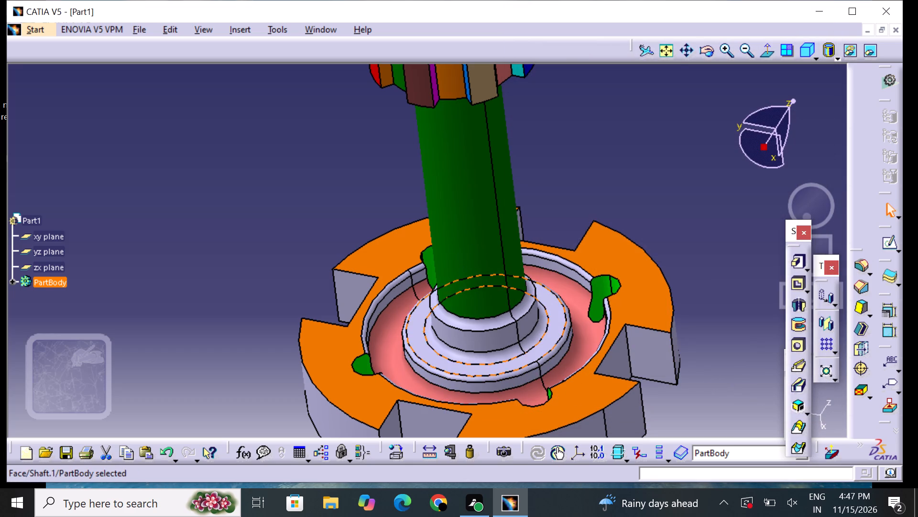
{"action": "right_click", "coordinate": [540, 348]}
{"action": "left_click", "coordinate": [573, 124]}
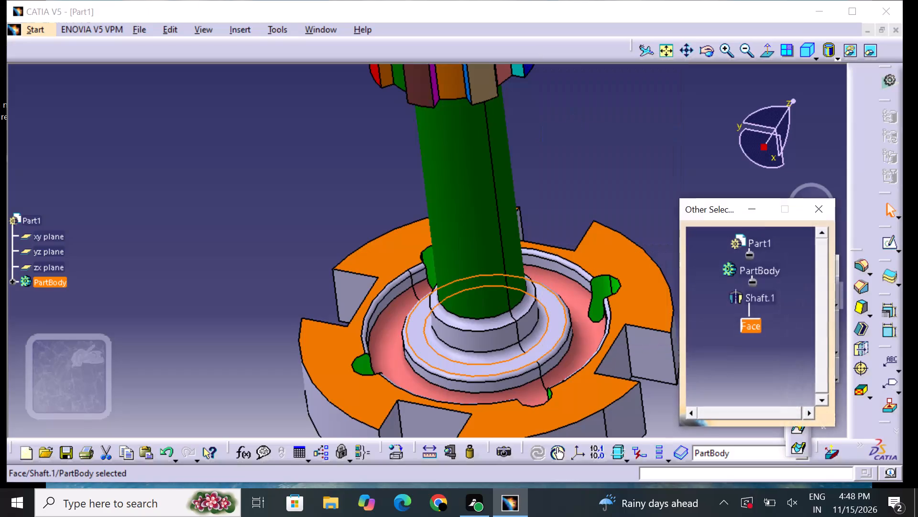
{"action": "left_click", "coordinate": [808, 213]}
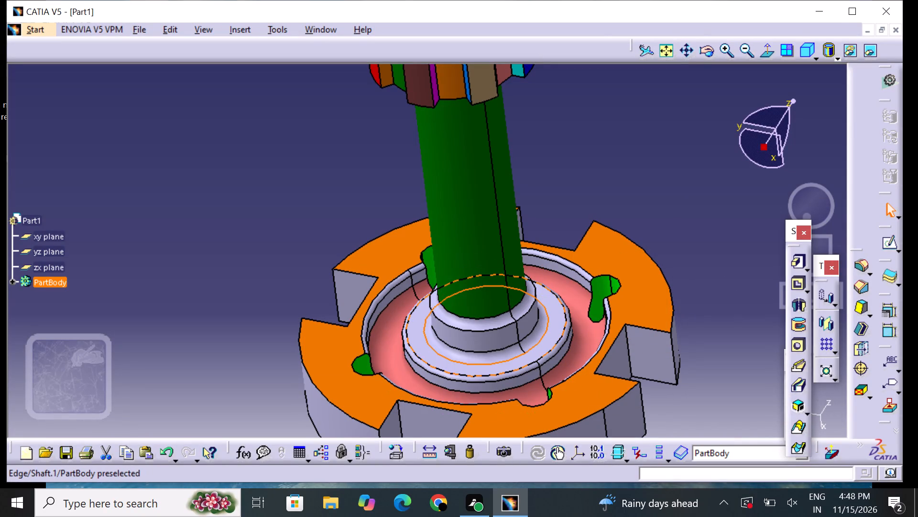
Set the fill colour of the whole Shaft.1 feature to cyan.
{"action": "right_click", "coordinate": [560, 315]}
{"action": "left_click", "coordinate": [597, 84]}
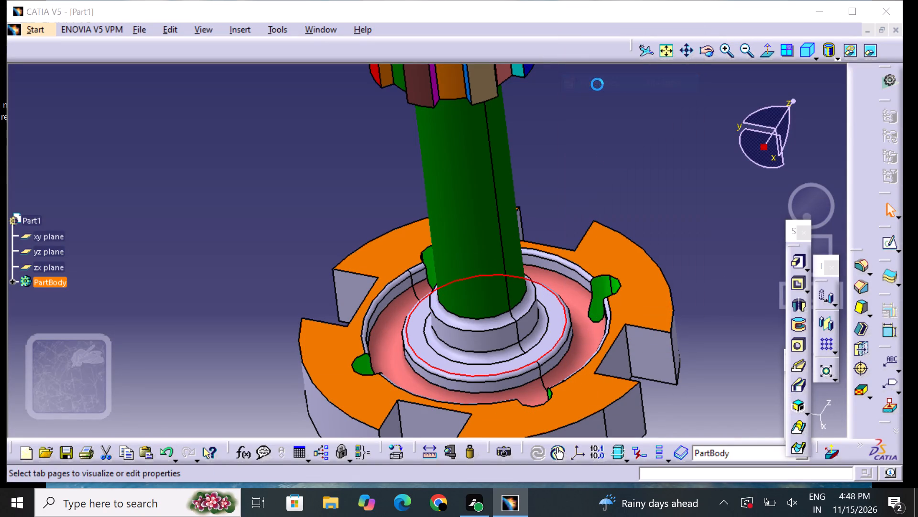
{"action": "left_click", "coordinate": [564, 103]}
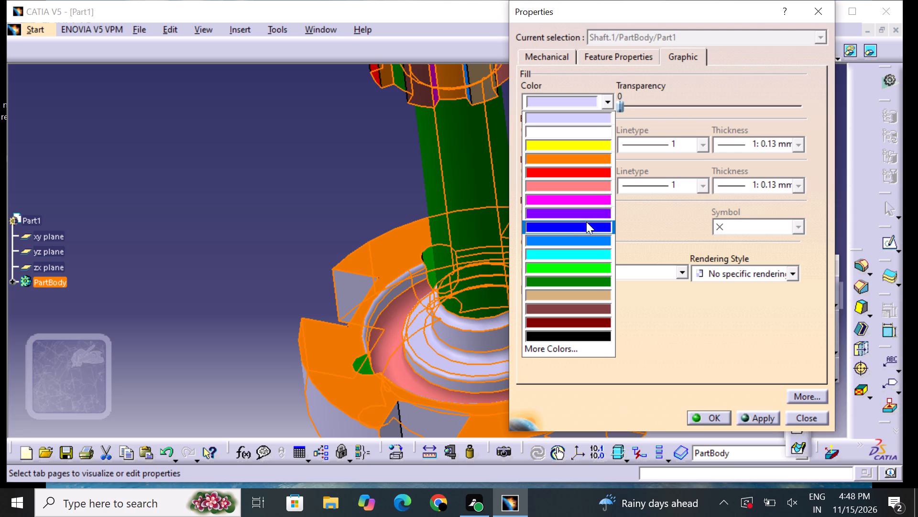
{"action": "left_click", "coordinate": [587, 255]}
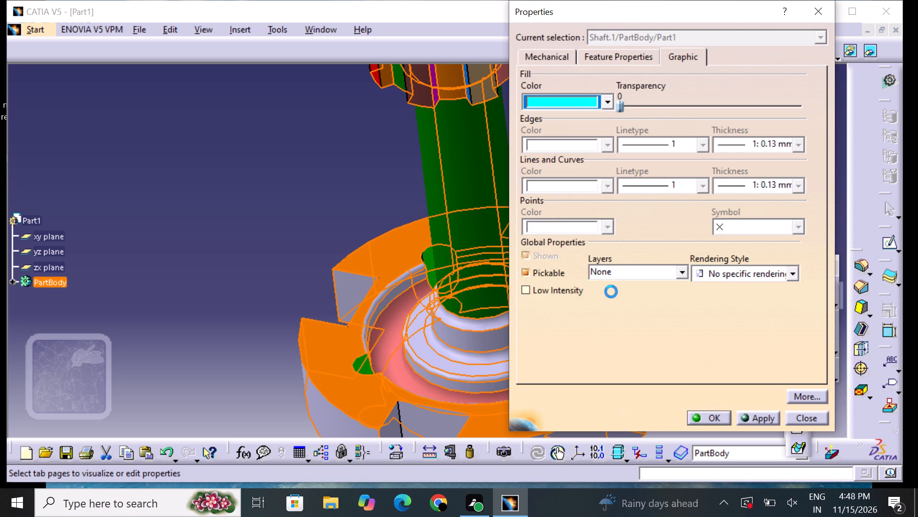
{"action": "left_click", "coordinate": [719, 418]}
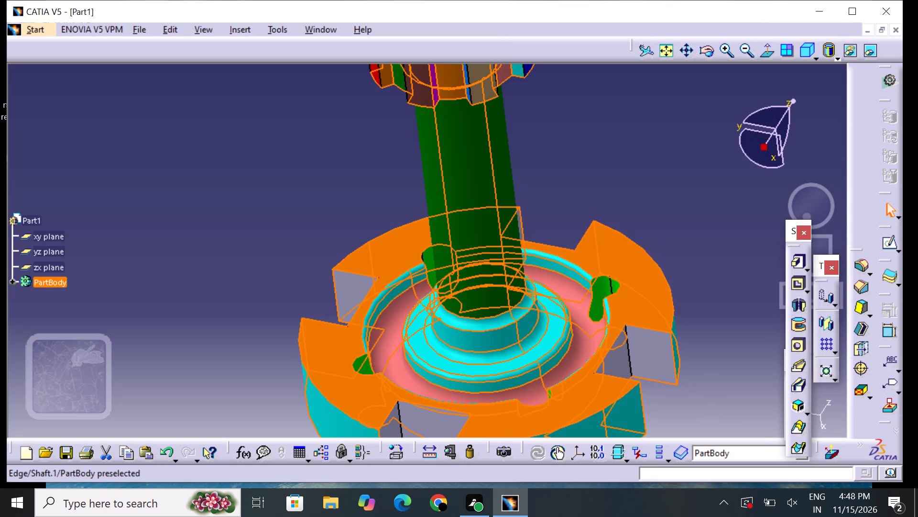
{"action": "left_click", "coordinate": [662, 209]}
Set the fill colour of the floor face of one rim notch on the flange to blue.
{"action": "middle_click_drag", "start_coordinate": [688, 236], "coordinate": [428, 157]}
{"action": "right_click_drag", "start_coordinate": [689, 236], "coordinate": [428, 157]}
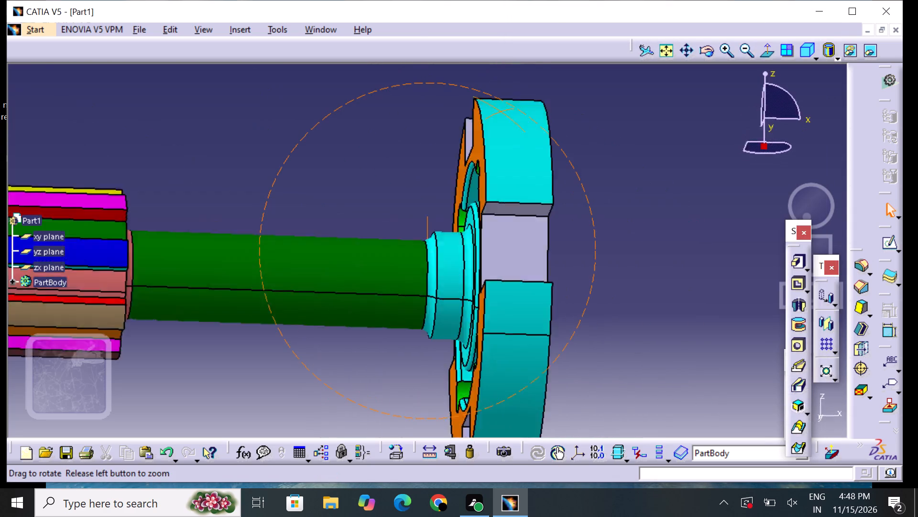
{"action": "middle_click_drag", "start_coordinate": [428, 157], "coordinate": [593, 173]}
{"action": "right_click_drag", "start_coordinate": [428, 157], "coordinate": [596, 161]}
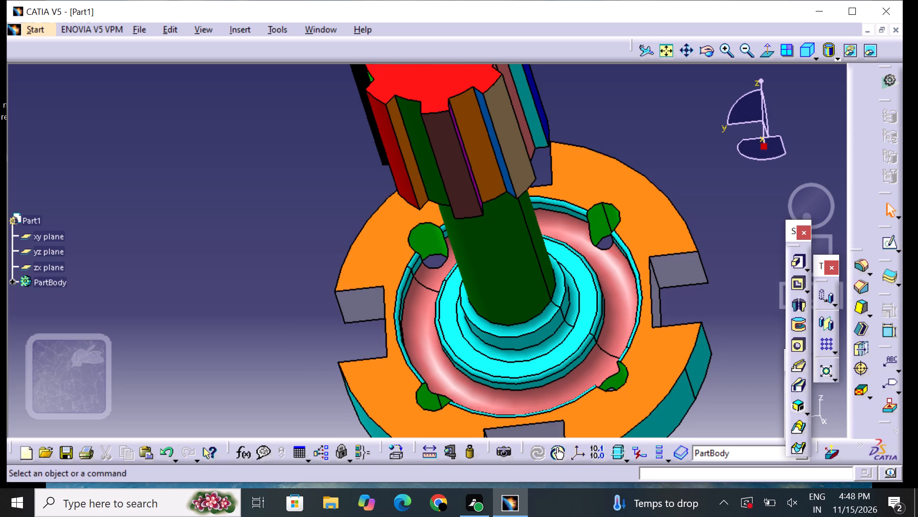
{"action": "middle_click_drag", "start_coordinate": [696, 175], "coordinate": [561, 136]}
{"action": "right_click_drag", "start_coordinate": [678, 167], "coordinate": [557, 140]}
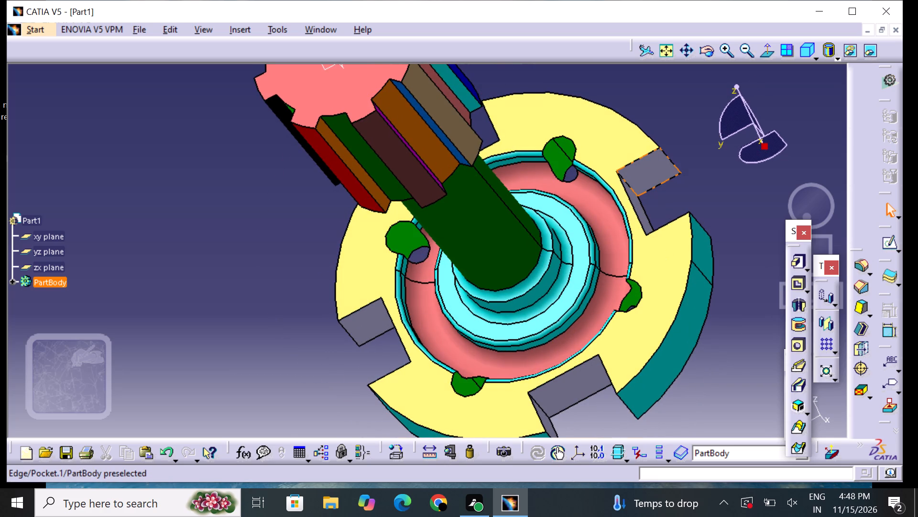
{"action": "middle_click_drag", "start_coordinate": [643, 184], "coordinate": [512, 212]}
{"action": "right_click_drag", "start_coordinate": [643, 184], "coordinate": [512, 213]}
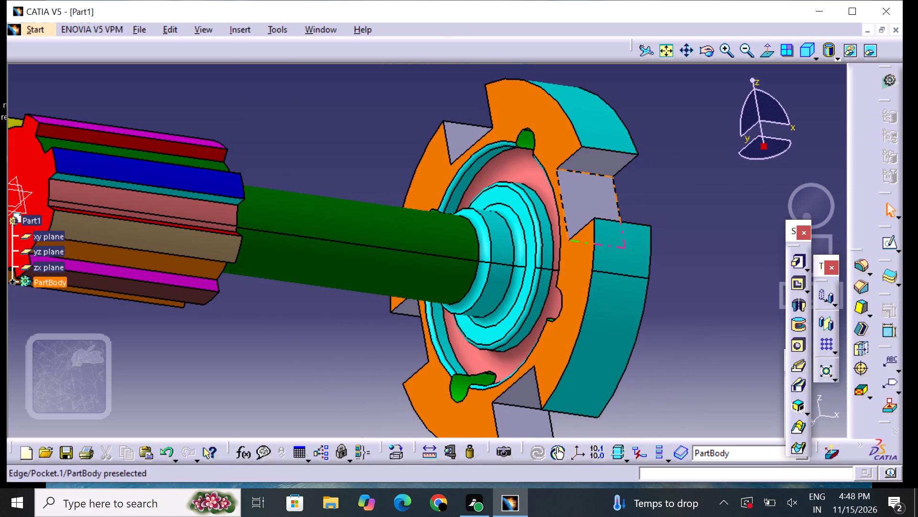
{"action": "left_click", "coordinate": [597, 198]}
{"action": "right_click", "coordinate": [597, 197]}
{"action": "left_click", "coordinate": [638, 258]}
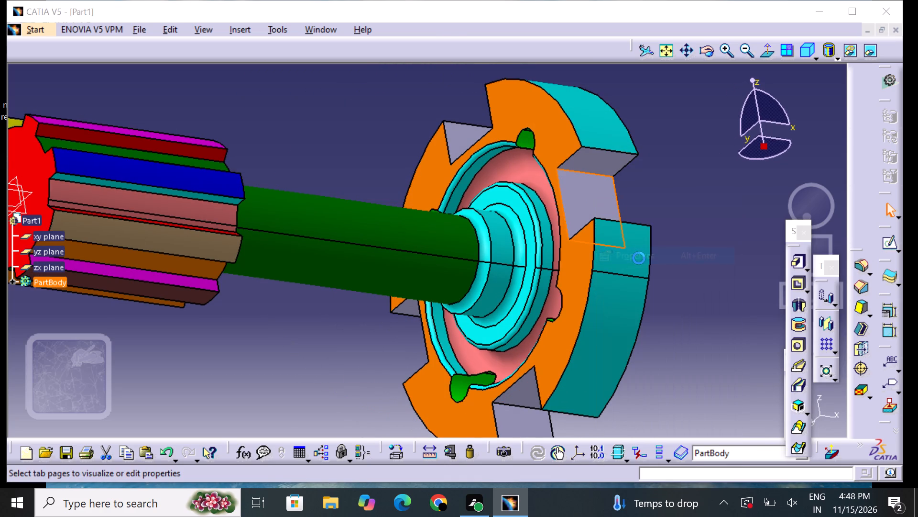
{"action": "left_click", "coordinate": [558, 101]}
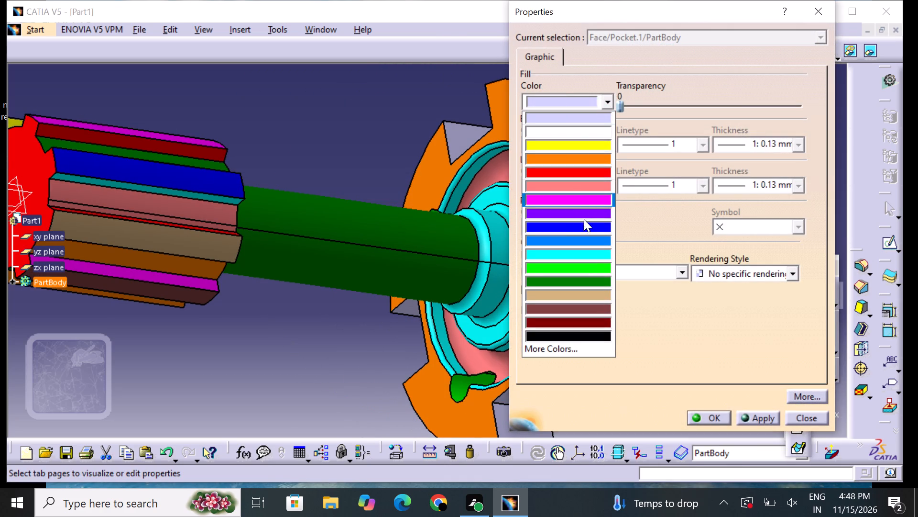
{"action": "left_click", "coordinate": [585, 230]}
{"action": "left_click", "coordinate": [711, 424]}
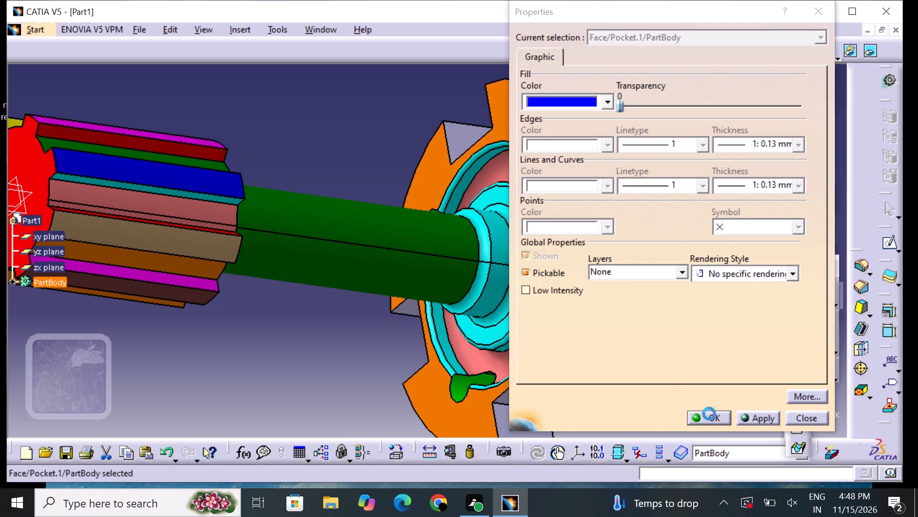
Set the fill colour of one grey side wall of the blue-floored rim notch to blue.
{"action": "left_click", "coordinate": [605, 161]}
{"action": "right_click", "coordinate": [604, 160]}
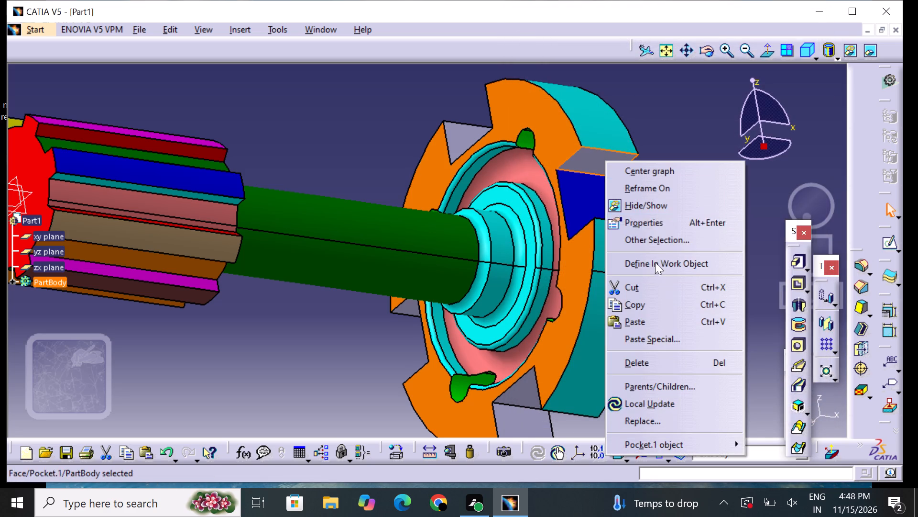
{"action": "left_click", "coordinate": [656, 223]}
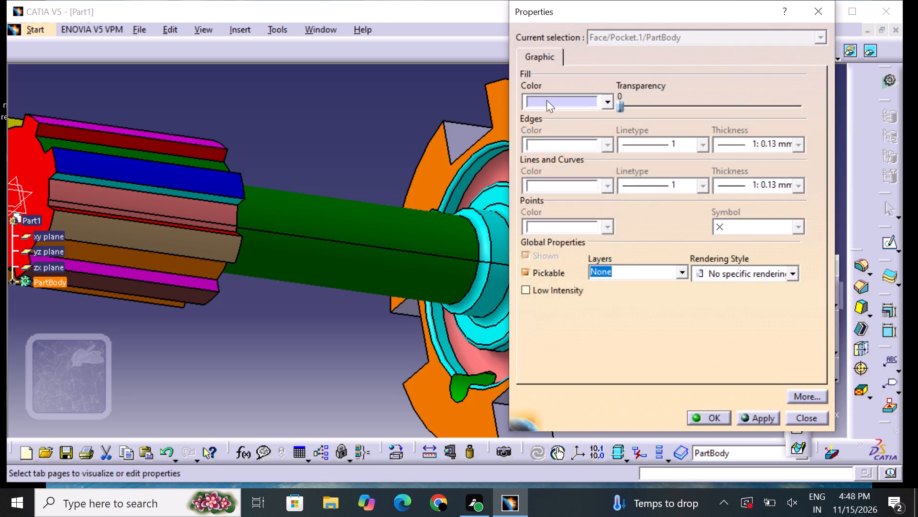
{"action": "left_click", "coordinate": [546, 99]}
{"action": "left_click", "coordinate": [600, 228]}
{"action": "left_click", "coordinate": [717, 428]}
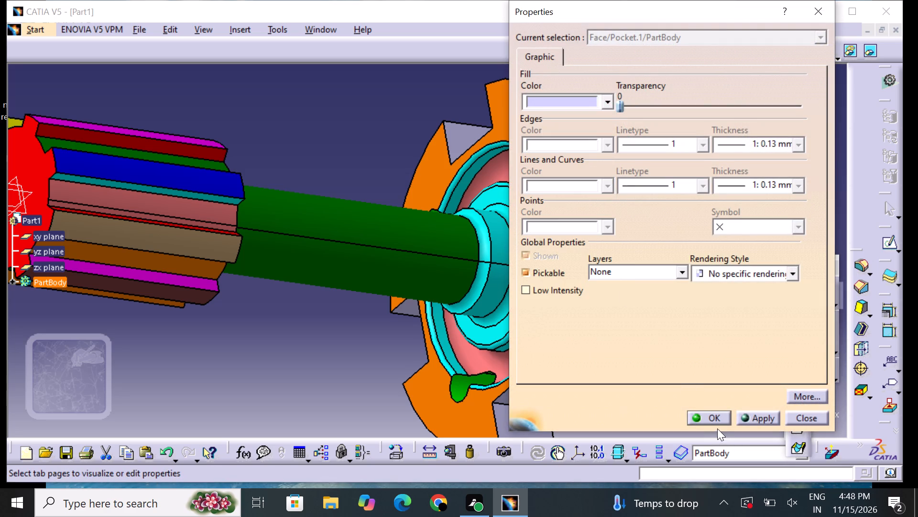
{"action": "left_click", "coordinate": [716, 418]}
Set the fill colour of the same notch's opposite, still grey side wall to blue.
{"action": "middle_click_drag", "start_coordinate": [670, 200], "coordinate": [652, 256]}
{"action": "right_click_drag", "start_coordinate": [671, 200], "coordinate": [652, 256]}
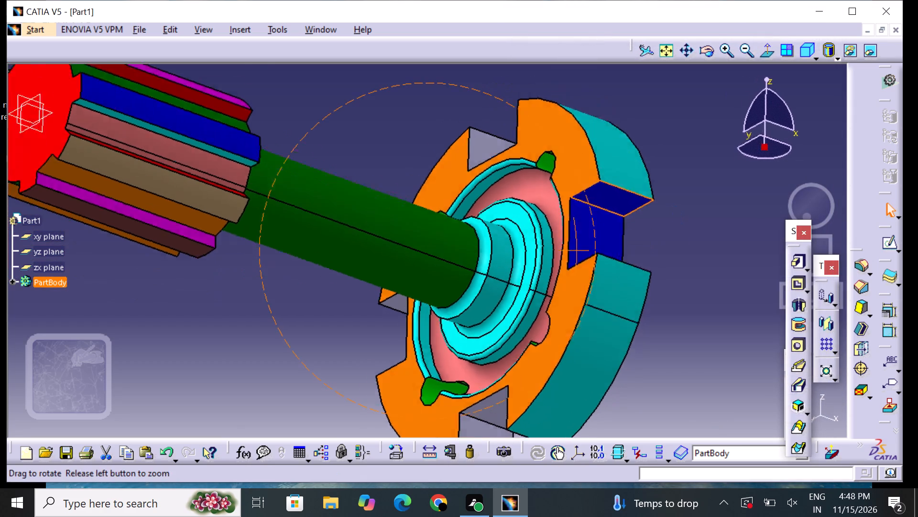
{"action": "middle_click_drag", "start_coordinate": [652, 256], "coordinate": [634, 288]}
{"action": "right_click_drag", "start_coordinate": [652, 256], "coordinate": [634, 290]}
{"action": "middle_click_drag", "start_coordinate": [624, 123], "coordinate": [497, 270]}
{"action": "right_click_drag", "start_coordinate": [624, 123], "coordinate": [497, 272]}
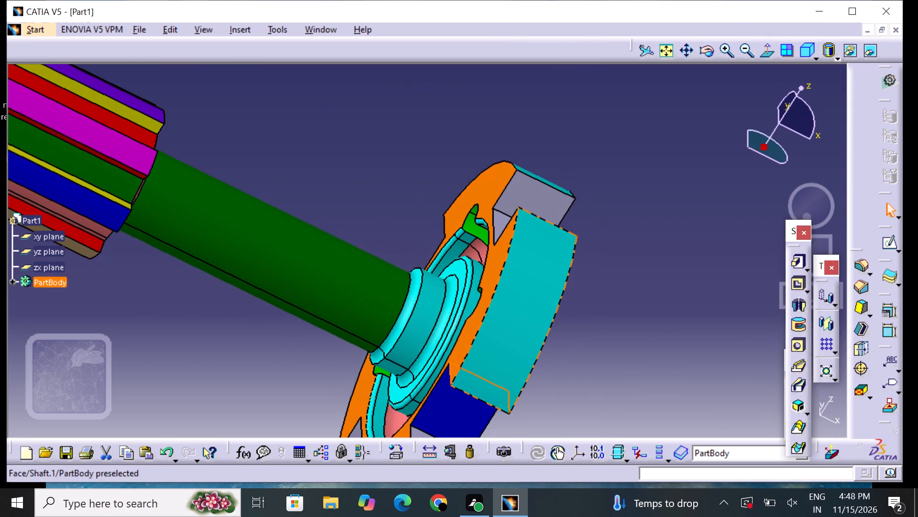
{"action": "middle_click_drag", "start_coordinate": [493, 312], "coordinate": [527, 186]}
{"action": "left_click", "coordinate": [480, 325]}
{"action": "right_click", "coordinate": [480, 329]}
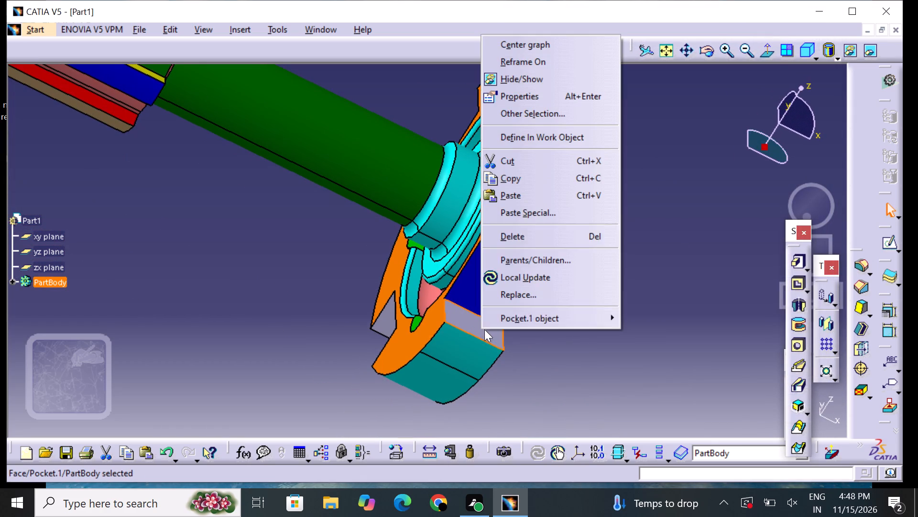
{"action": "left_click", "coordinate": [527, 99]}
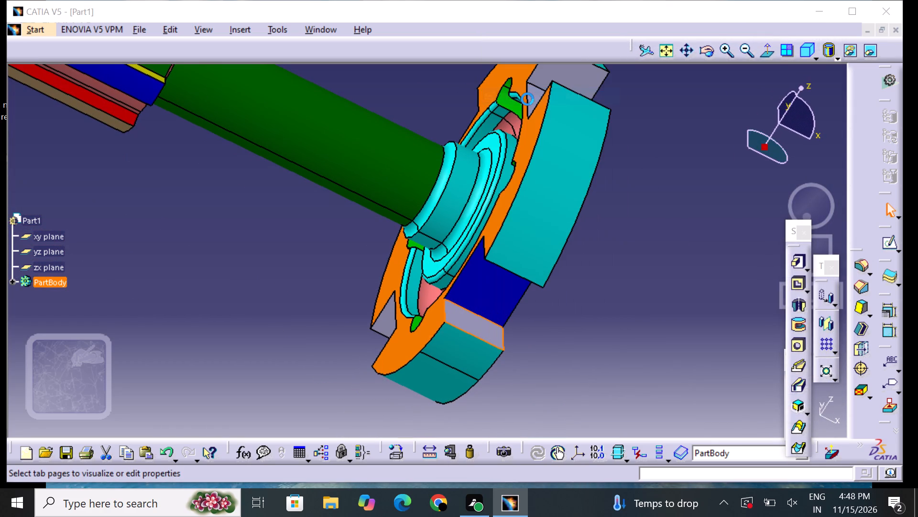
{"action": "left_click", "coordinate": [564, 105]}
{"action": "left_click", "coordinate": [571, 226]}
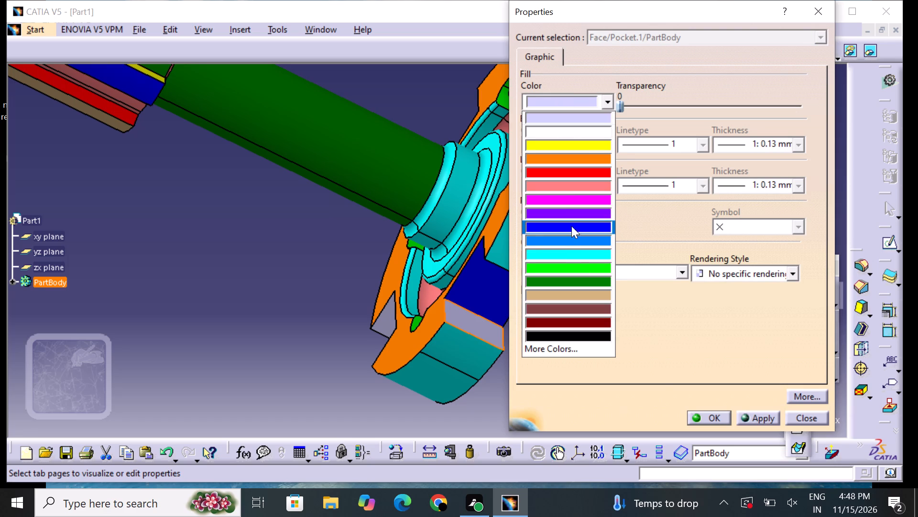
{"action": "left_click", "coordinate": [712, 423]}
{"action": "left_click", "coordinate": [668, 393]}
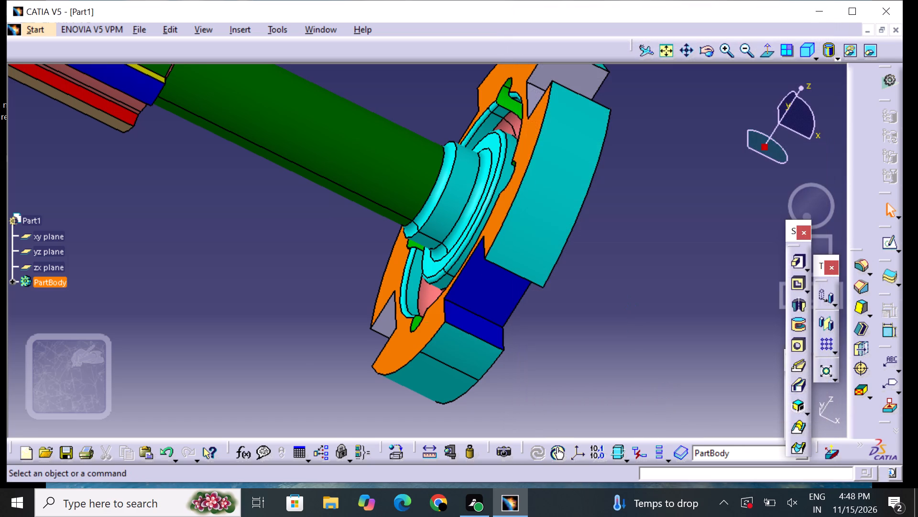
Set the fill colour of the floor face of a second rim notch on the flange to blue.
{"action": "middle_click_drag", "start_coordinate": [506, 123], "coordinate": [400, 285]}
{"action": "right_click_drag", "start_coordinate": [505, 124], "coordinate": [400, 304]}
{"action": "left_click", "coordinate": [440, 312]}
{"action": "right_click", "coordinate": [440, 312]}
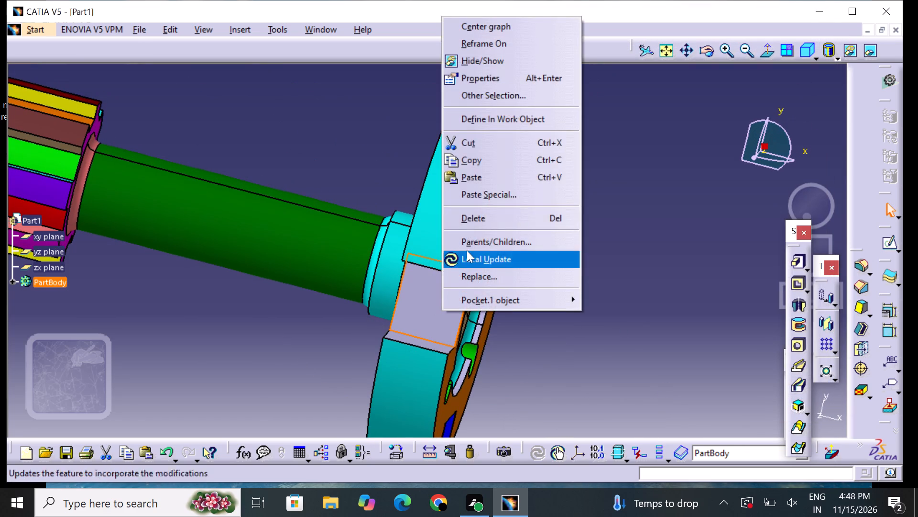
{"action": "left_click", "coordinate": [496, 82]}
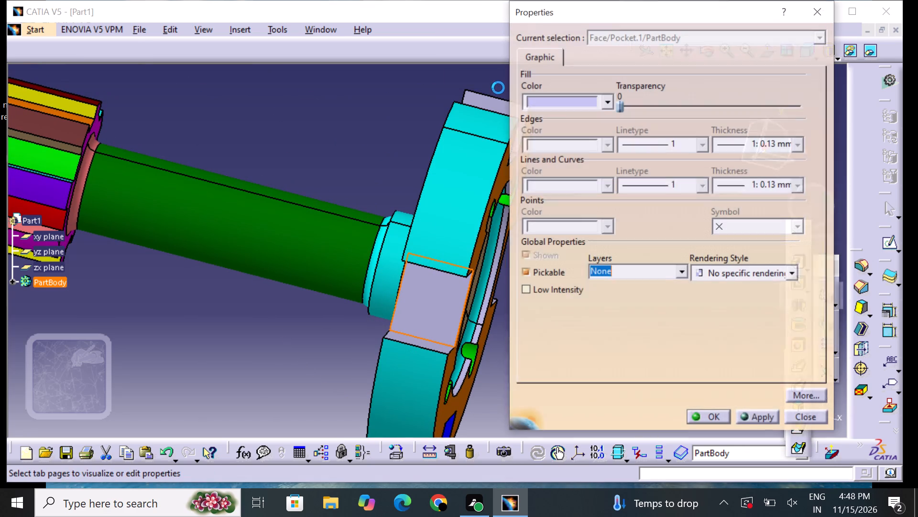
{"action": "left_click", "coordinate": [557, 106]}
{"action": "left_click", "coordinate": [571, 229]}
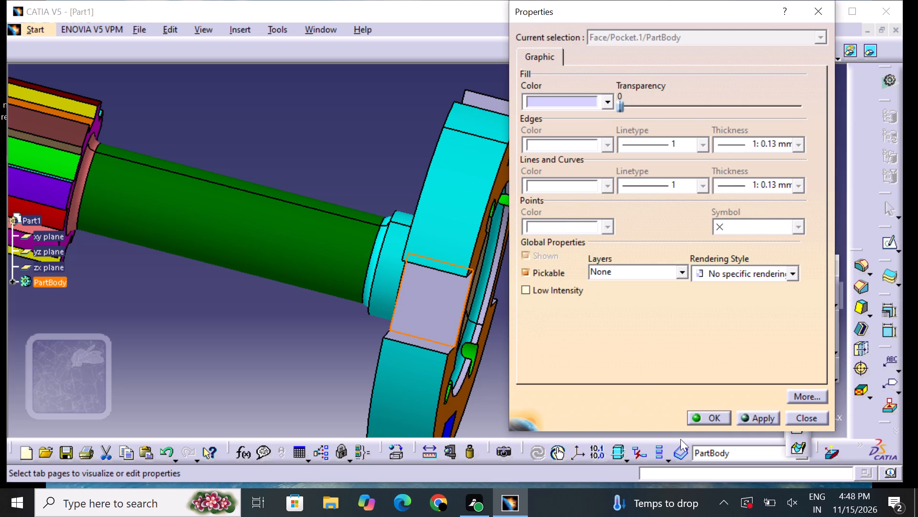
{"action": "left_click", "coordinate": [702, 413]}
{"action": "left_click", "coordinate": [613, 397]}
Set the fill colour of one grey side wall of the second rim notch to blue.
{"action": "middle_click_drag", "start_coordinate": [564, 337], "coordinate": [548, 371]}
{"action": "right_click_drag", "start_coordinate": [564, 339], "coordinate": [548, 371]}
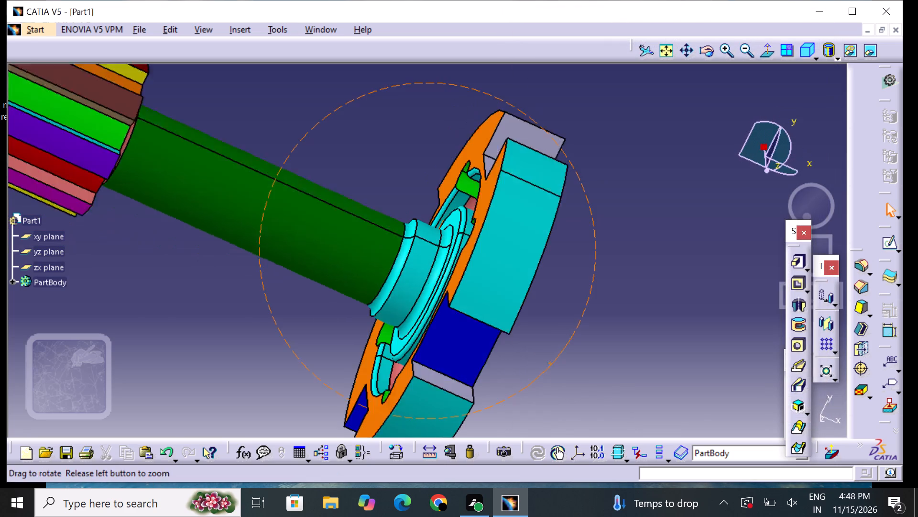
{"action": "middle_click_drag", "start_coordinate": [548, 371], "coordinate": [539, 381]}
{"action": "right_click_drag", "start_coordinate": [548, 371], "coordinate": [536, 384]}
{"action": "left_click", "coordinate": [432, 383]}
{"action": "left_click", "coordinate": [432, 386]}
{"action": "right_click", "coordinate": [432, 386]}
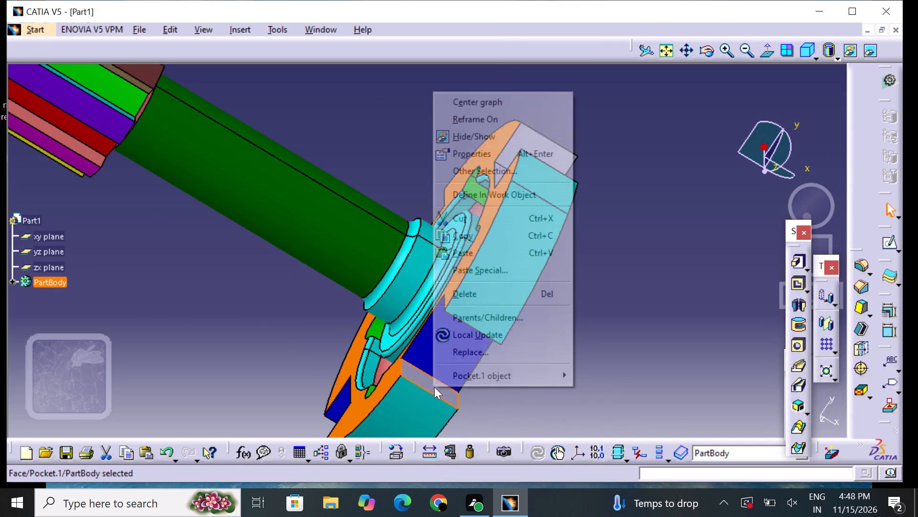
{"action": "left_click", "coordinate": [492, 154]}
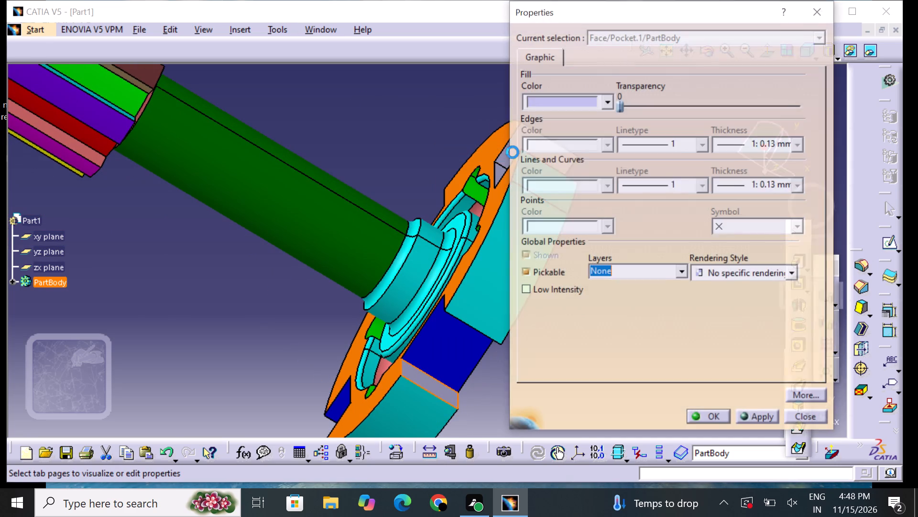
{"action": "left_click", "coordinate": [561, 106]}
{"action": "left_click", "coordinate": [574, 223]}
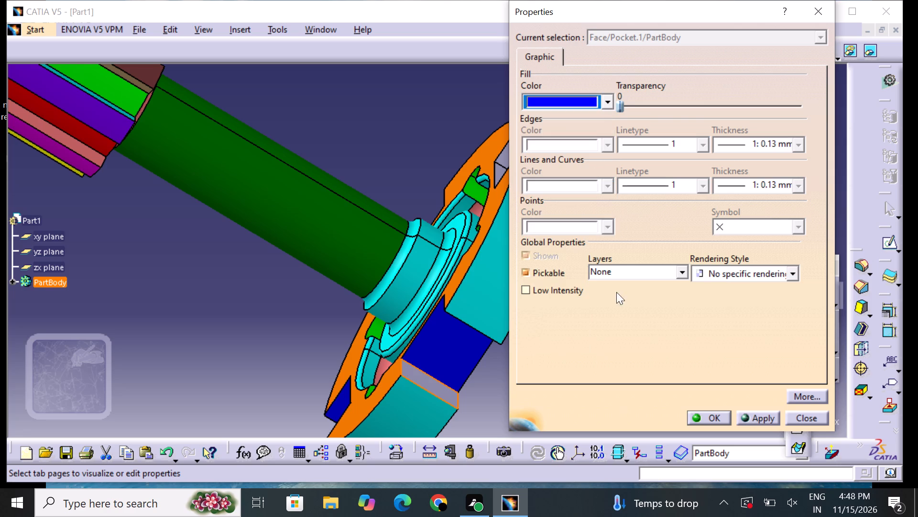
{"action": "left_click", "coordinate": [700, 413]}
{"action": "left_click", "coordinate": [638, 409]}
Set the fill colour of the second rim notch's remaining grey side wall to blue.
{"action": "middle_click_drag", "start_coordinate": [313, 301], "coordinate": [509, 223]}
{"action": "right_click_drag", "start_coordinate": [313, 301], "coordinate": [510, 223]}
{"action": "left_click", "coordinate": [650, 236]}
{"action": "right_click", "coordinate": [651, 236]}
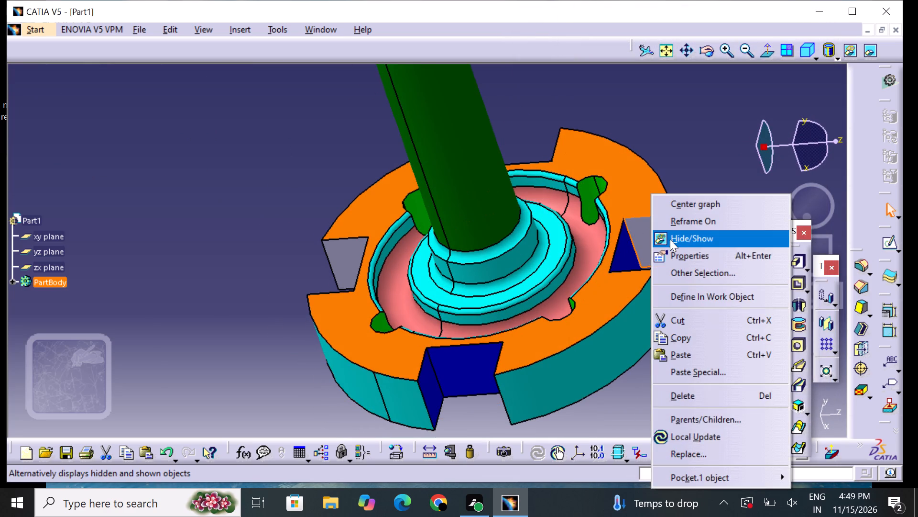
{"action": "left_click", "coordinate": [684, 250]}
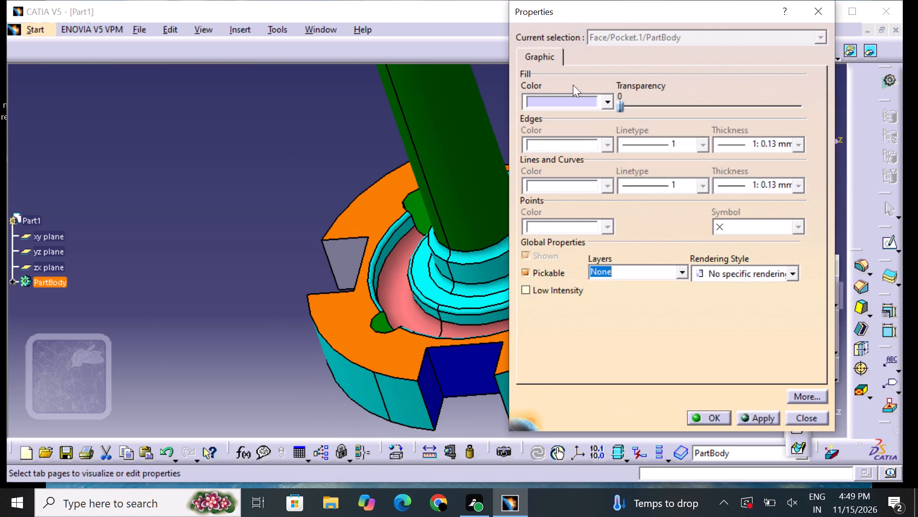
{"action": "left_click", "coordinate": [557, 95]}
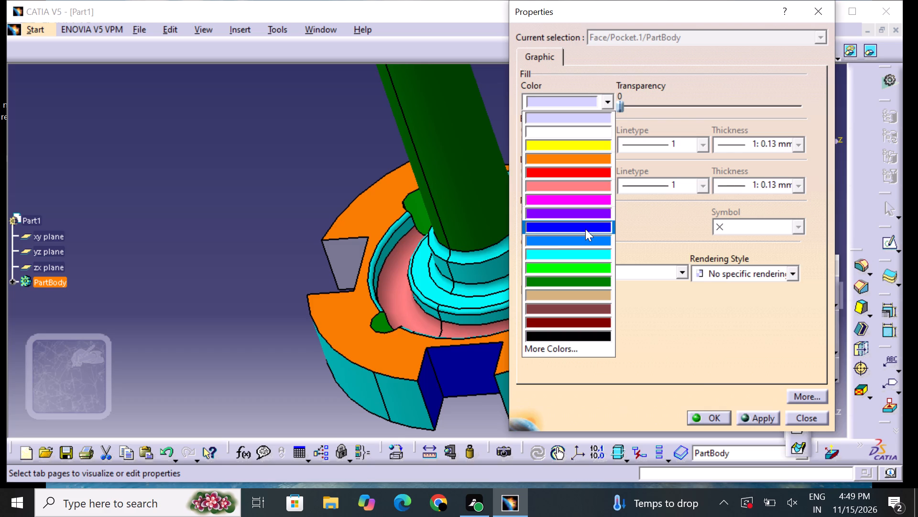
{"action": "left_click", "coordinate": [585, 229]}
{"action": "left_click", "coordinate": [718, 420]}
{"action": "left_click", "coordinate": [695, 400]}
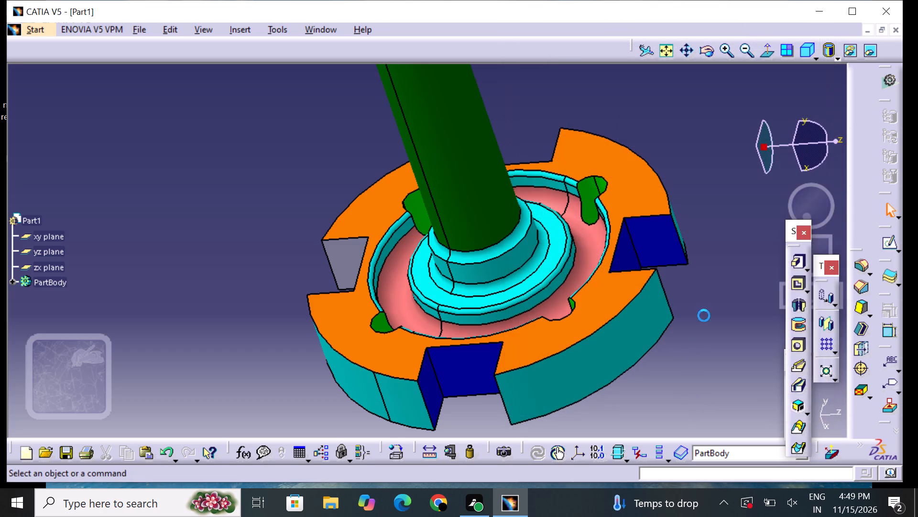
Set the fill colour of the floor face of a third, still grey rim notch on the flange to blue.
{"action": "middle_click_drag", "start_coordinate": [679, 129], "coordinate": [515, 298]}
{"action": "right_click_drag", "start_coordinate": [679, 129], "coordinate": [513, 300]}
{"action": "middle_click_drag", "start_coordinate": [620, 153], "coordinate": [532, 210]}
{"action": "right_click_drag", "start_coordinate": [620, 153], "coordinate": [532, 210]}
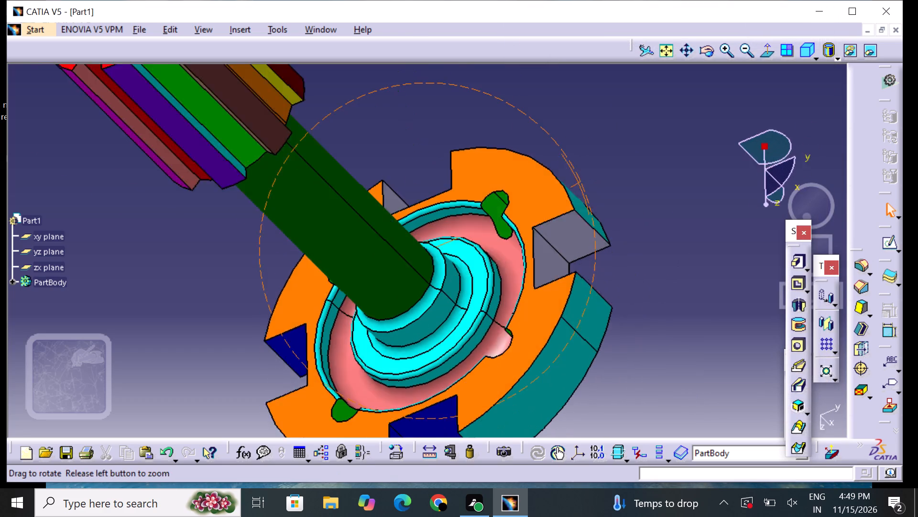
{"action": "middle_click_drag", "start_coordinate": [532, 210], "coordinate": [498, 249]}
{"action": "right_click_drag", "start_coordinate": [532, 210], "coordinate": [491, 260]}
{"action": "left_click", "coordinate": [527, 302]}
{"action": "right_click", "coordinate": [528, 302]}
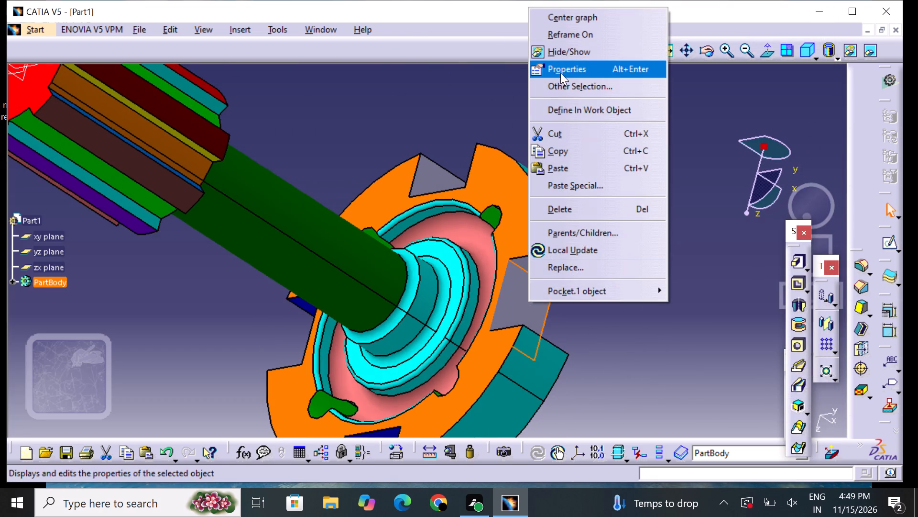
{"action": "left_click", "coordinate": [560, 72]}
{"action": "left_click", "coordinate": [566, 101]}
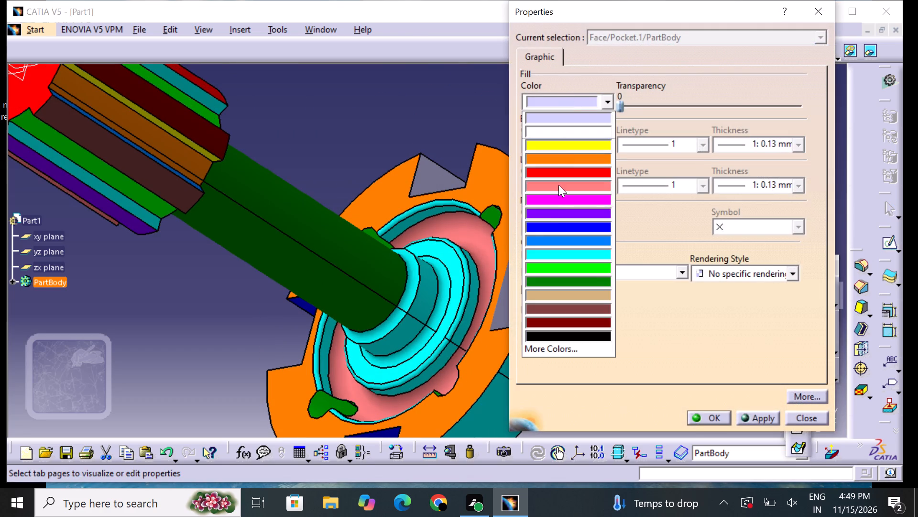
{"action": "left_click", "coordinate": [561, 231]}
{"action": "left_click", "coordinate": [714, 418]}
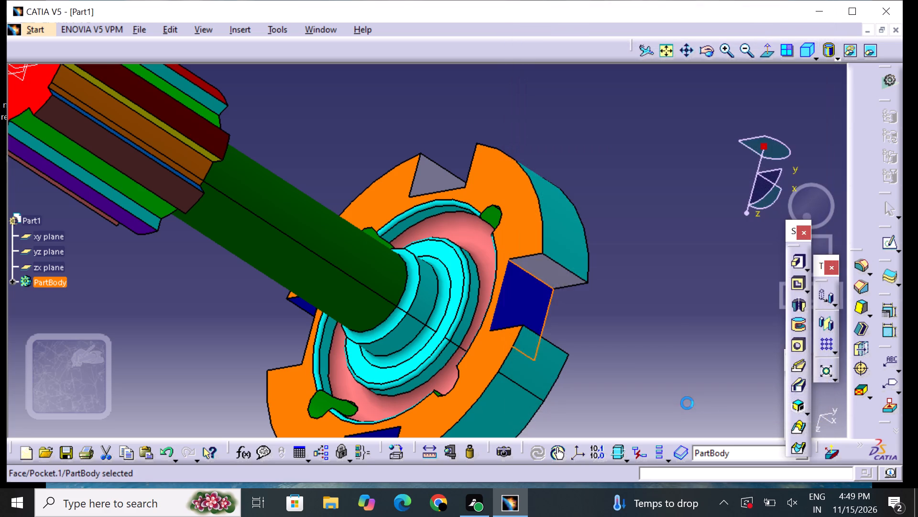
{"action": "left_click_drag", "start_coordinate": [687, 403], "coordinate": [678, 395]}
Set the fill colour of the adjoining grey side wall of the third rim notch to blue.
{"action": "left_click", "coordinate": [555, 276]}
{"action": "right_click", "coordinate": [555, 276]}
{"action": "left_click", "coordinate": [576, 258]}
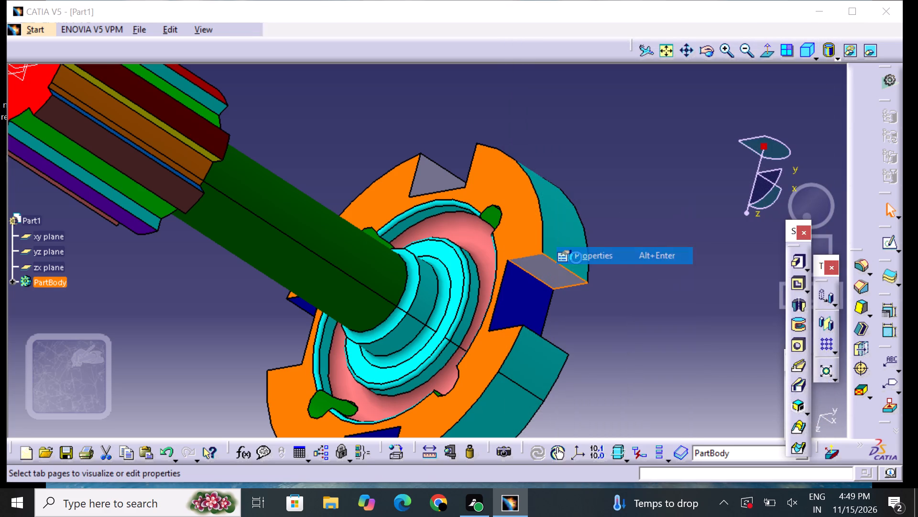
{"action": "left_click", "coordinate": [538, 89]}
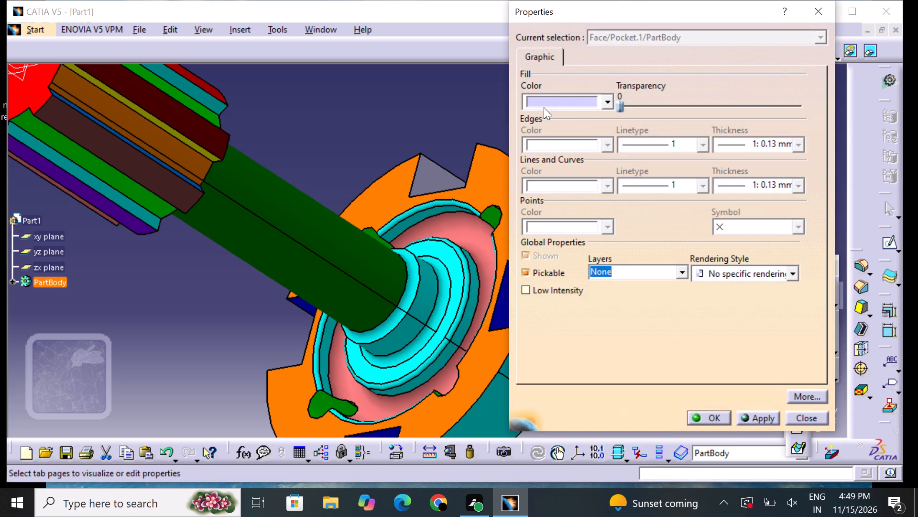
{"action": "left_click", "coordinate": [546, 103]}
{"action": "left_click", "coordinate": [568, 228]}
{"action": "left_click", "coordinate": [711, 416]}
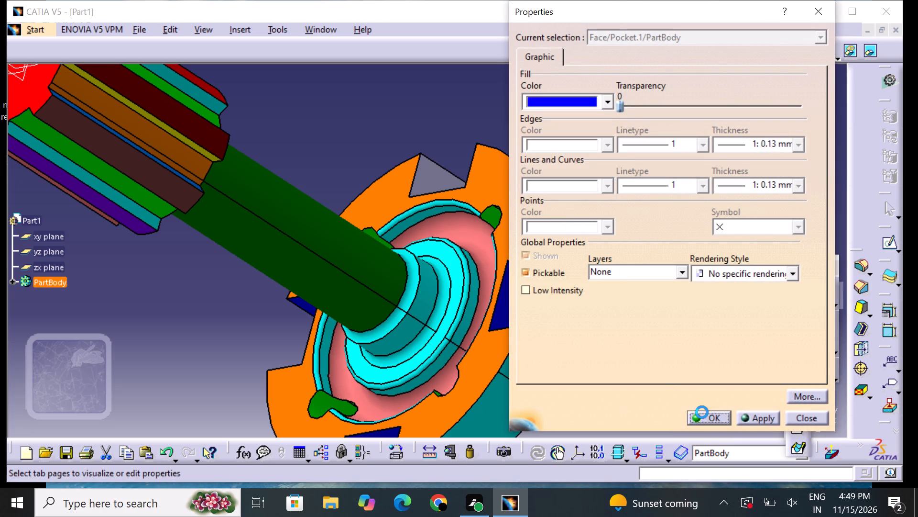
{"action": "left_click", "coordinate": [645, 394]}
Set the fill colour of the third rim notch's remaining grey side wall to blue.
{"action": "middle_click_drag", "start_coordinate": [497, 148], "coordinate": [422, 262]}
{"action": "right_click_drag", "start_coordinate": [496, 147], "coordinate": [422, 282]}
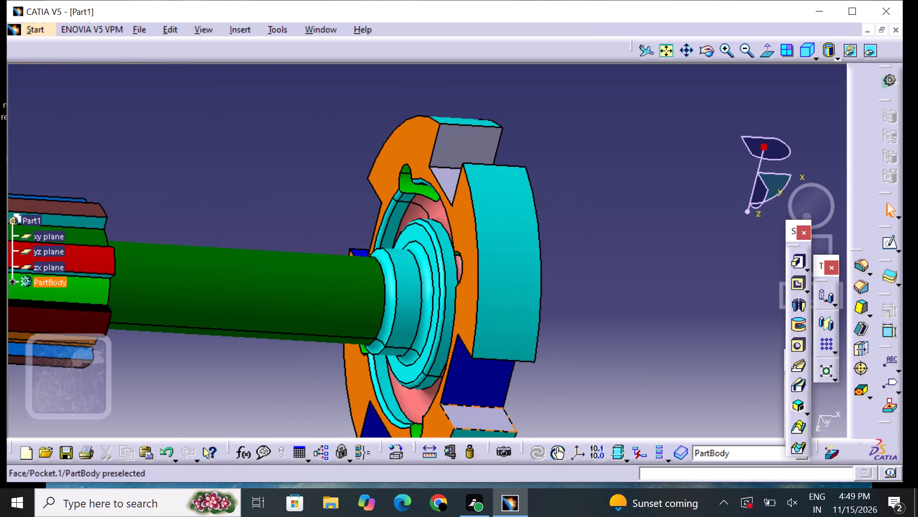
{"action": "left_click", "coordinate": [478, 417]}
{"action": "right_click", "coordinate": [478, 417]}
{"action": "left_click", "coordinate": [531, 187]}
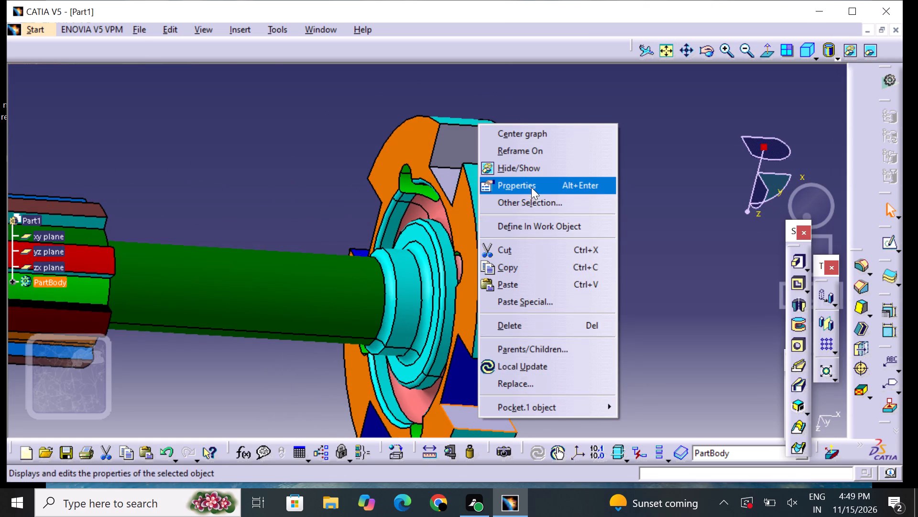
{"action": "left_click", "coordinate": [565, 104]}
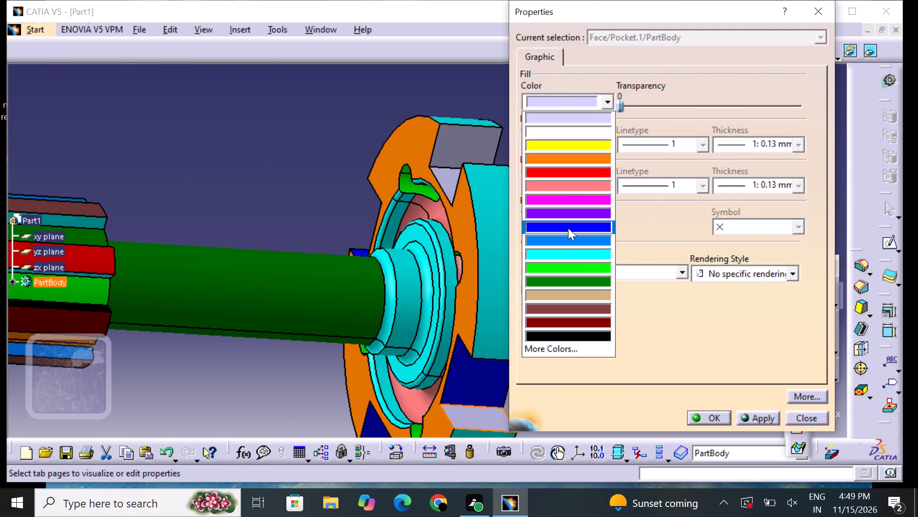
{"action": "left_click", "coordinate": [569, 230]}
{"action": "left_click", "coordinate": [709, 415]}
{"action": "left_click", "coordinate": [669, 397]}
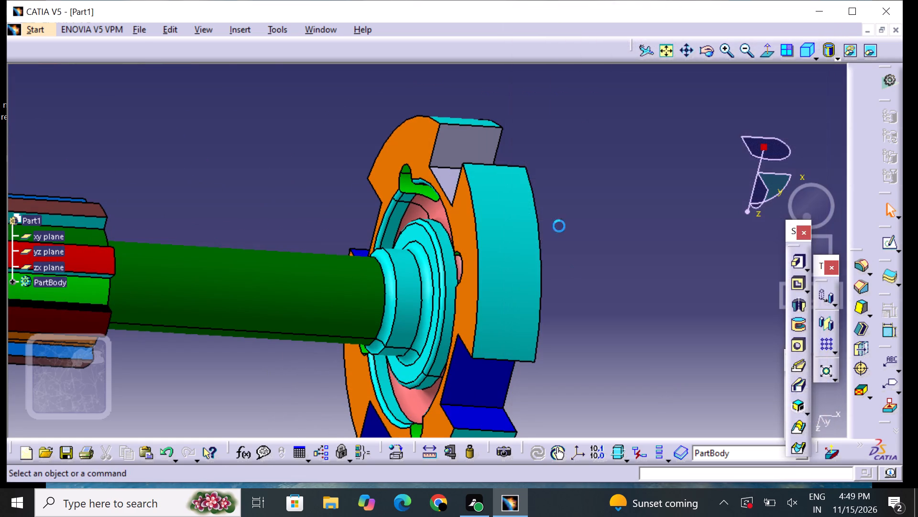
Set the fill colour of one narrow grey side wall of the last uncoloured rim notch to blue.
{"action": "middle_click_drag", "start_coordinate": [433, 81], "coordinate": [388, 242]}
{"action": "right_click_drag", "start_coordinate": [433, 82], "coordinate": [391, 252]}
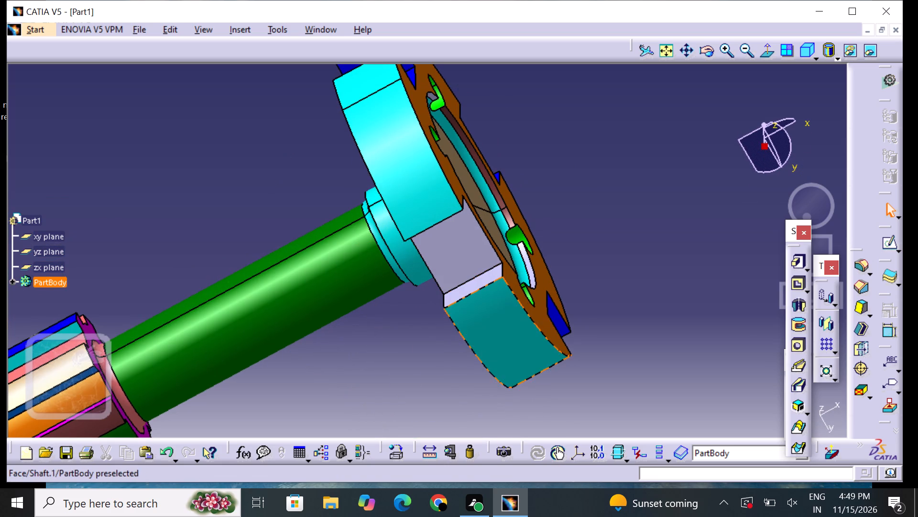
{"action": "left_click", "coordinate": [478, 281]}
{"action": "right_click", "coordinate": [478, 281]}
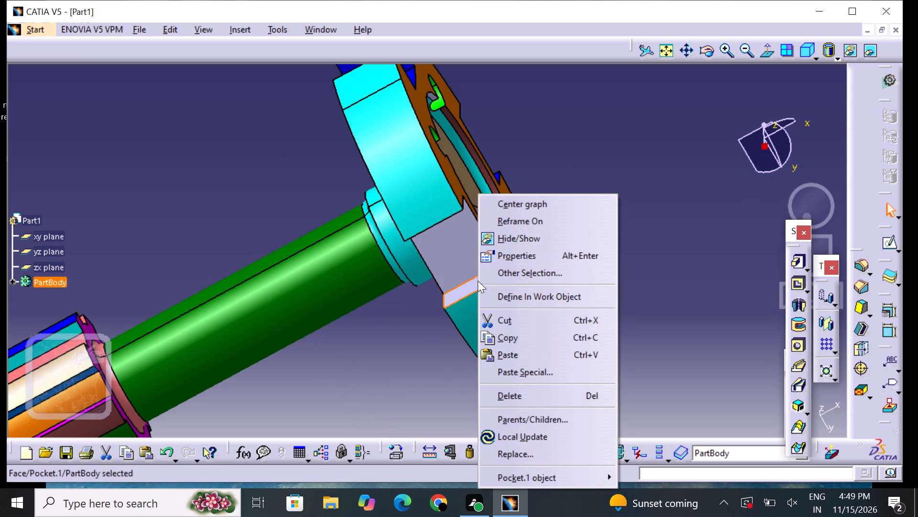
{"action": "left_click", "coordinate": [512, 254]}
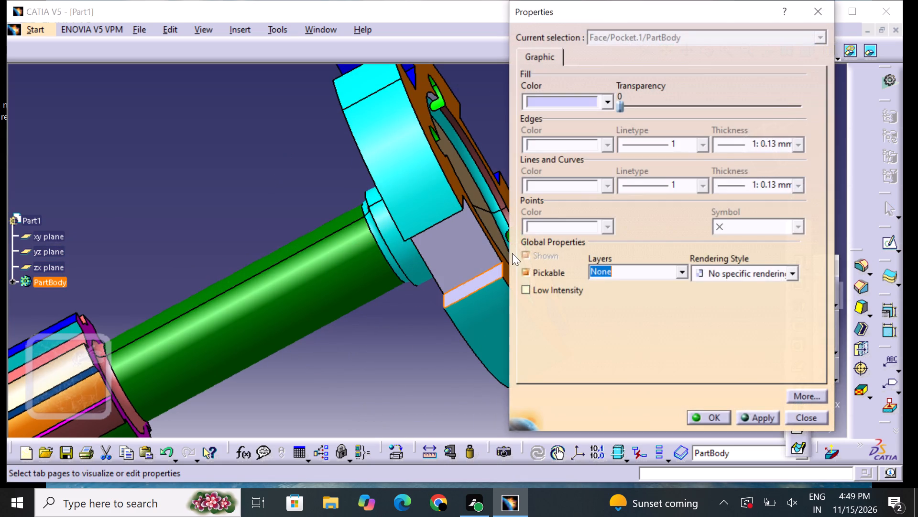
{"action": "left_click", "coordinate": [552, 103]}
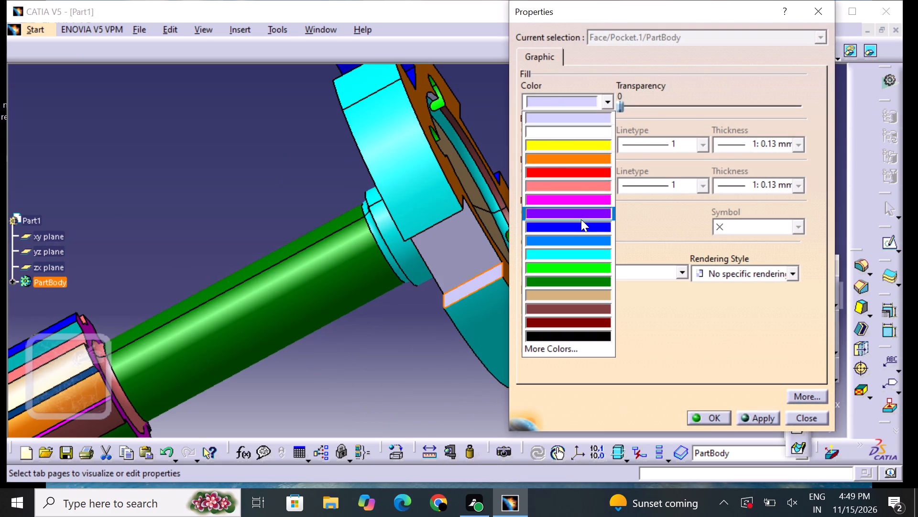
{"action": "left_click", "coordinate": [587, 225]}
{"action": "left_click", "coordinate": [705, 413]}
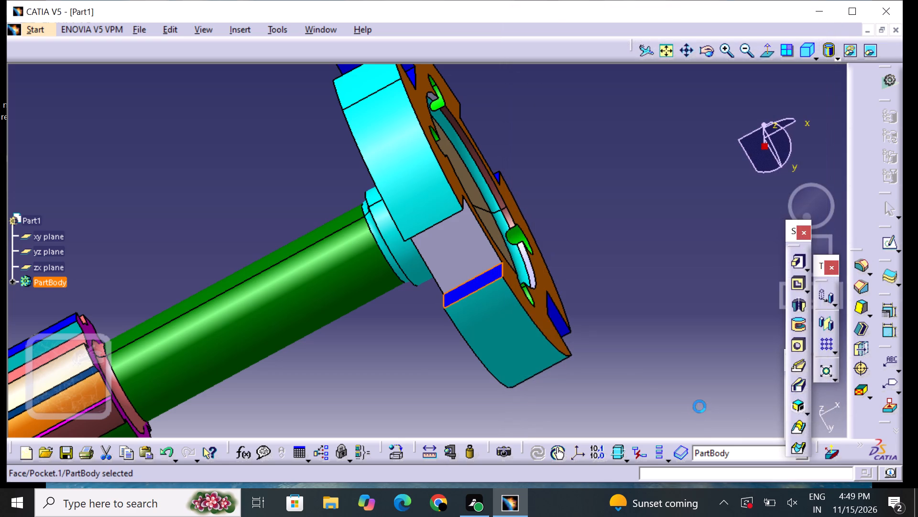
Set the fill colour of the last rim notch's grey floor face to blue.
{"action": "left_click", "coordinate": [472, 258]}
{"action": "right_click", "coordinate": [472, 258]}
{"action": "left_click", "coordinate": [508, 257]}
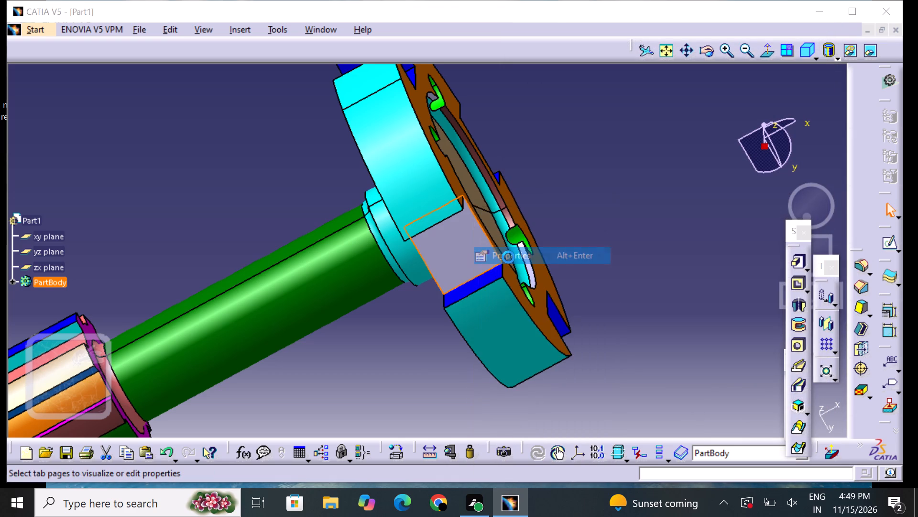
{"action": "left_click", "coordinate": [552, 96]}
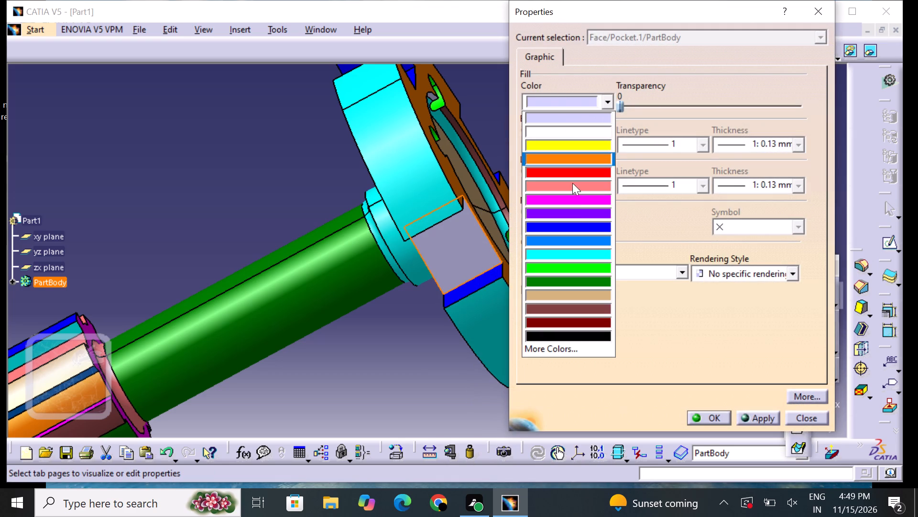
{"action": "left_click", "coordinate": [583, 228]}
{"action": "left_click", "coordinate": [715, 417]}
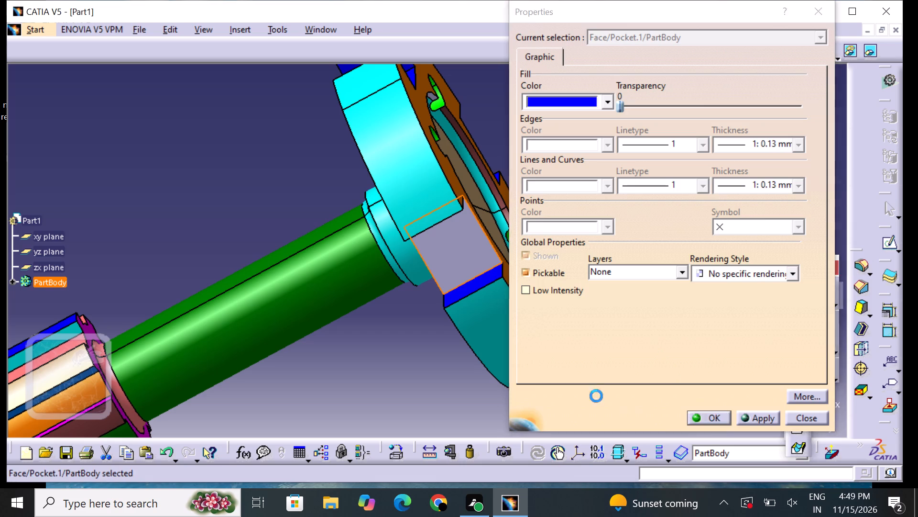
{"action": "left_click", "coordinate": [497, 405]}
Set the fill colour of the last rim notch's remaining grey side wall to blue.
{"action": "middle_click_drag", "start_coordinate": [449, 387], "coordinate": [420, 270]}
{"action": "right_click_drag", "start_coordinate": [449, 385], "coordinate": [418, 247]}
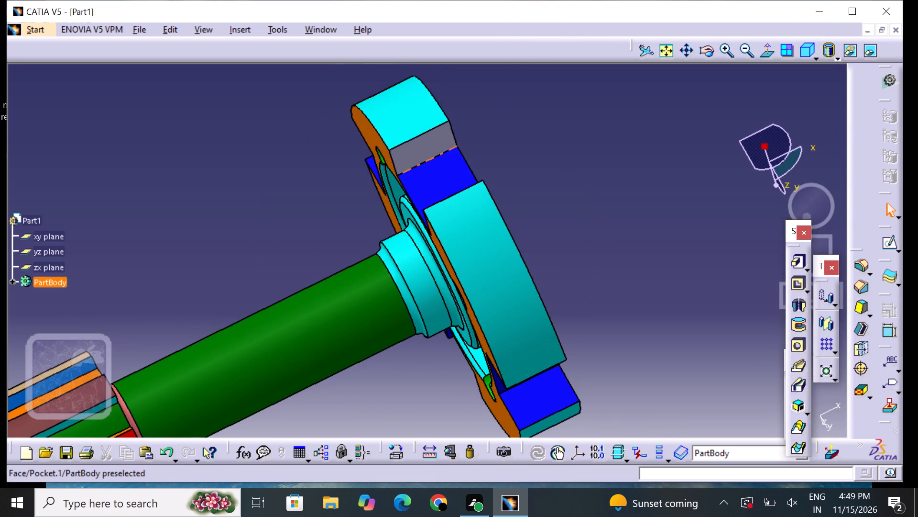
{"action": "left_click", "coordinate": [425, 142]}
{"action": "right_click", "coordinate": [425, 142]}
{"action": "left_click", "coordinate": [474, 209]}
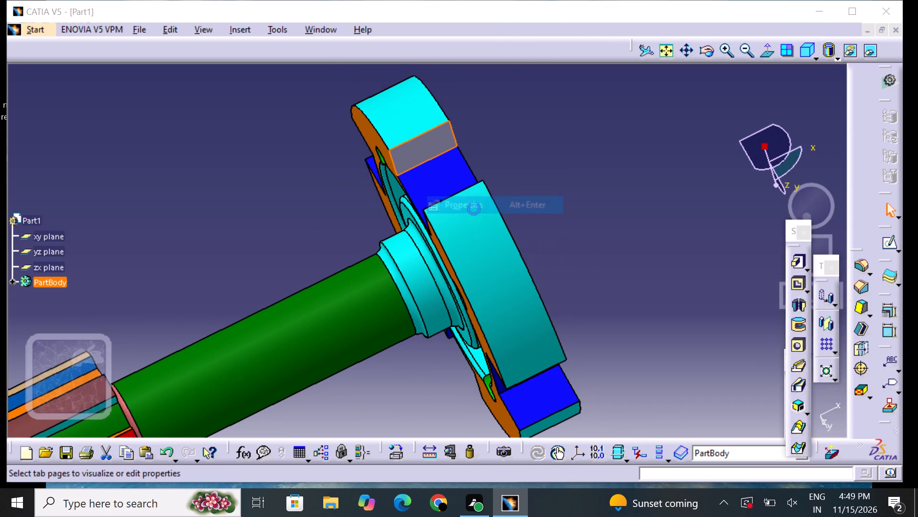
{"action": "left_click", "coordinate": [552, 100]}
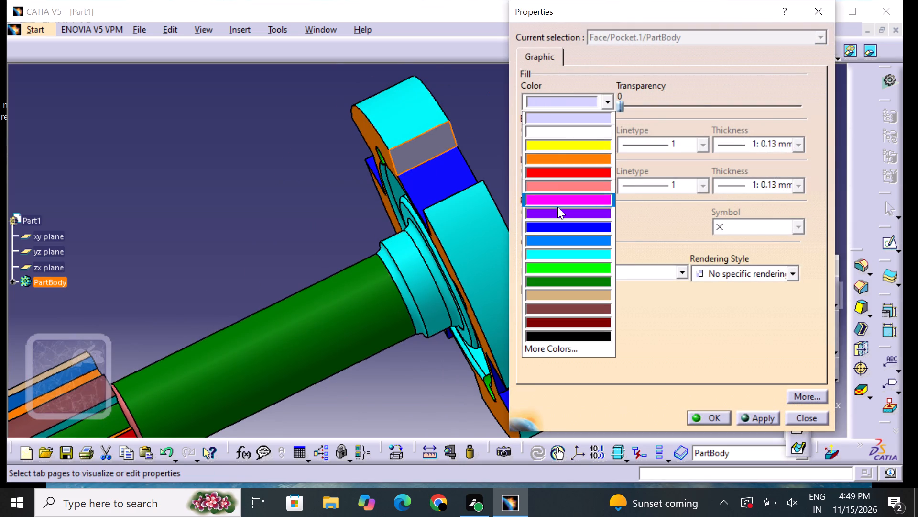
{"action": "left_click", "coordinate": [565, 224]}
{"action": "left_click", "coordinate": [718, 414]}
{"action": "left_click_drag", "start_coordinate": [679, 385], "coordinate": [663, 385]}
Set the fill colour of the thin grey groove face along the edge of the flange's circular recess to magenta.
{"action": "middle_click_drag", "start_coordinate": [465, 171], "coordinate": [347, 370]}
{"action": "right_click_drag", "start_coordinate": [463, 190], "coordinate": [346, 369]}
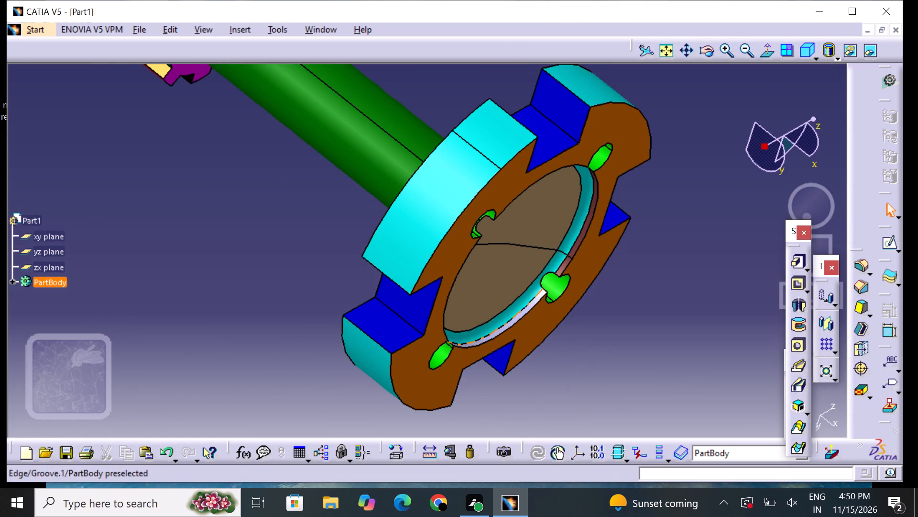
{"action": "left_click", "coordinate": [724, 41]}
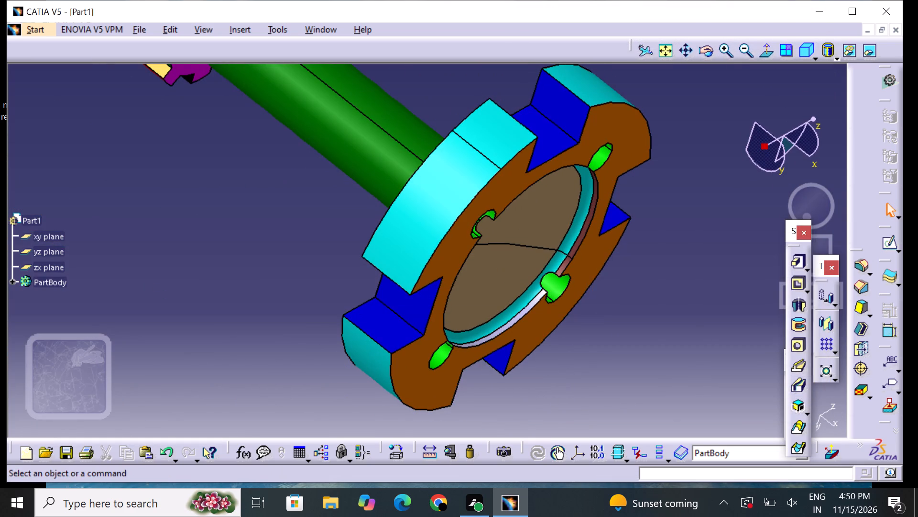
{"action": "left_click", "coordinate": [729, 51]}
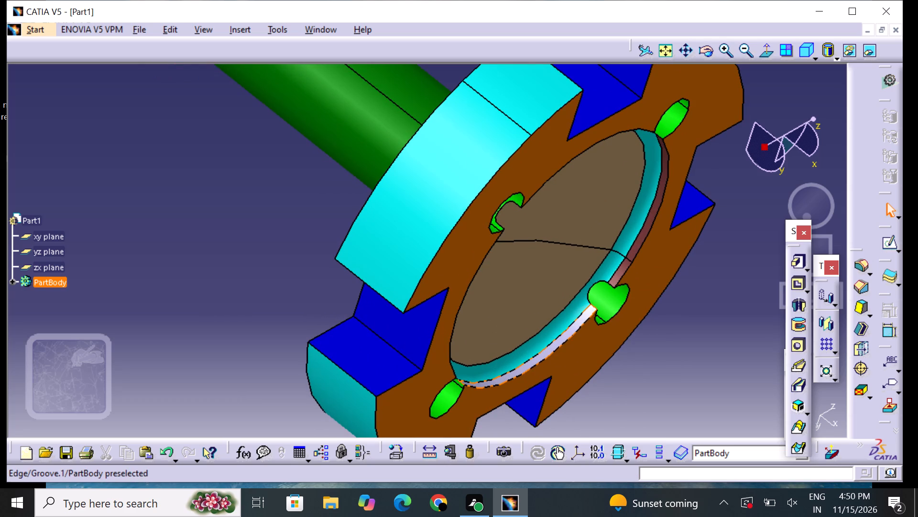
{"action": "left_click", "coordinate": [546, 350]}
{"action": "right_click", "coordinate": [546, 350]}
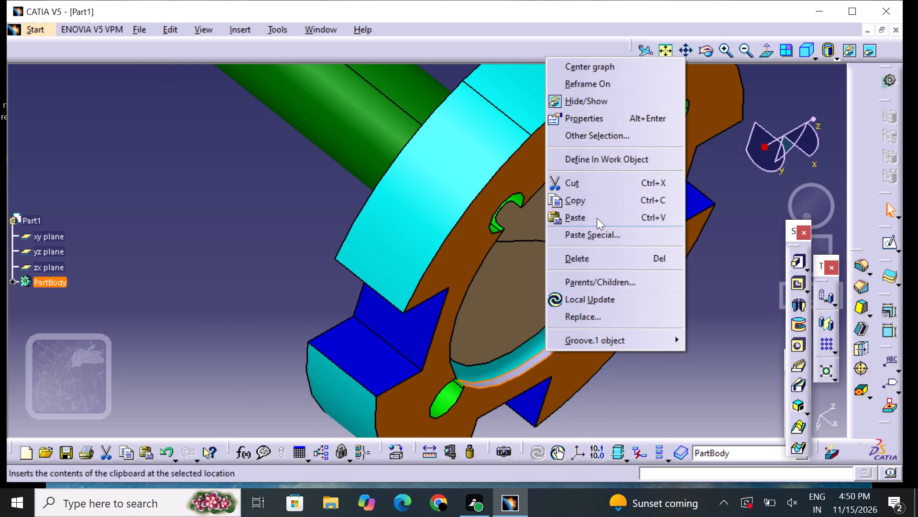
{"action": "left_click", "coordinate": [590, 118]}
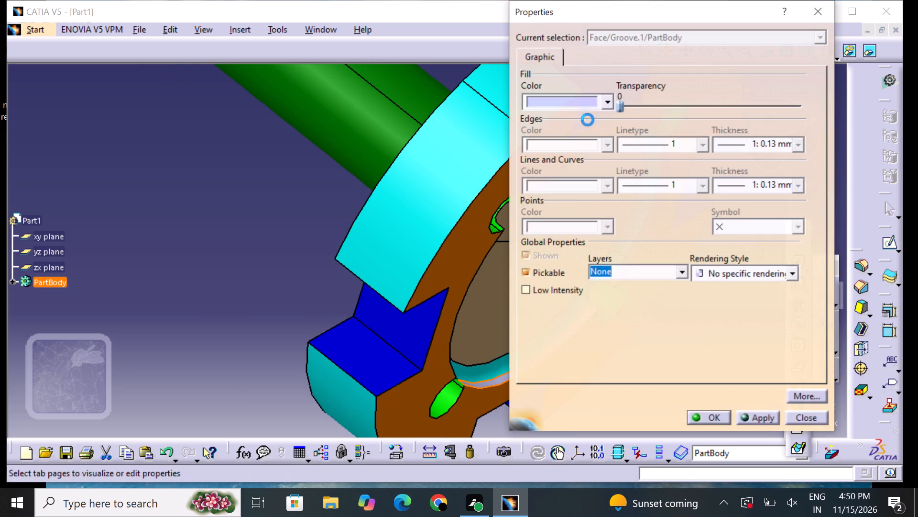
{"action": "left_click", "coordinate": [570, 99]}
{"action": "left_click", "coordinate": [580, 198]}
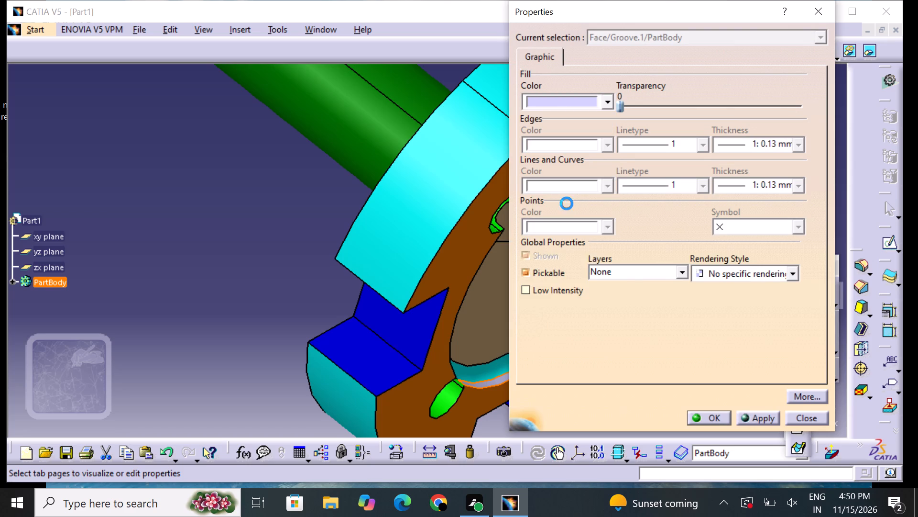
{"action": "left_click", "coordinate": [712, 416]}
{"action": "left_click", "coordinate": [657, 405]}
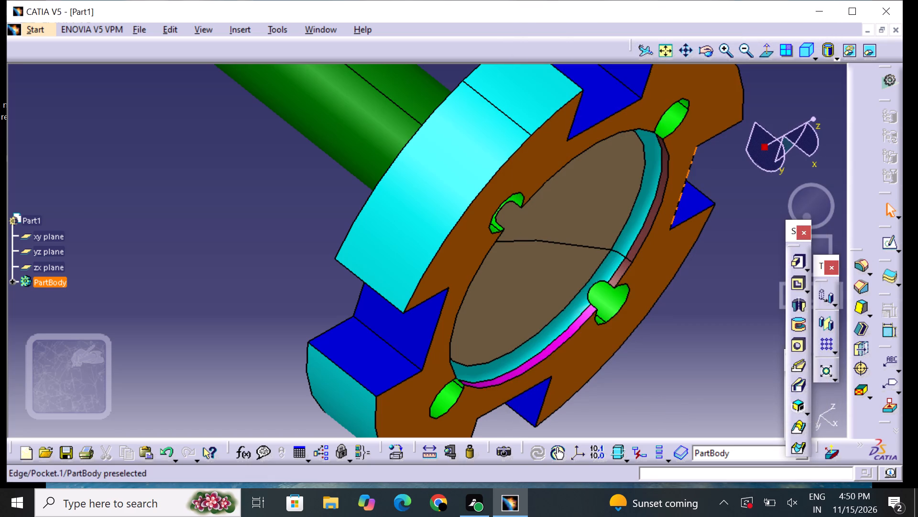
Examine the whole coloured shaft and flange from several directions for faces that still need colouring.
{"action": "left_click", "coordinate": [742, 45]}
{"action": "left_click", "coordinate": [742, 44]}
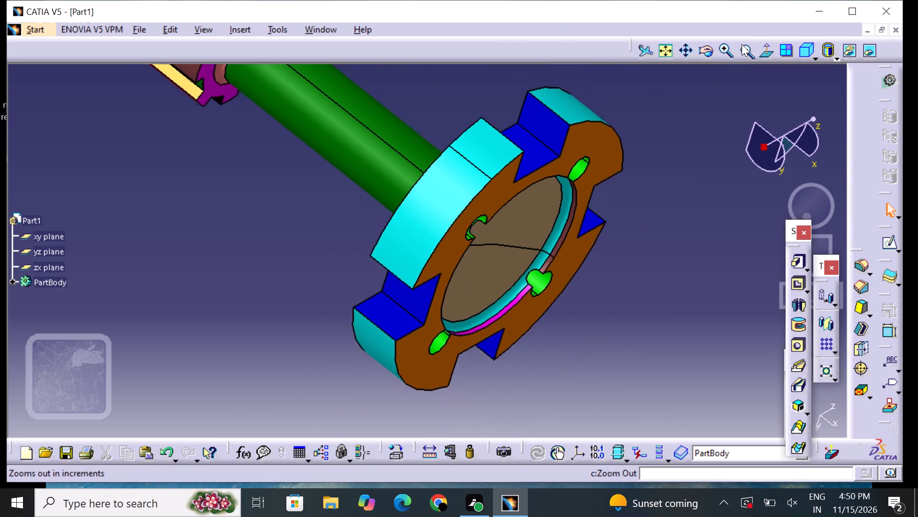
{"action": "left_click", "coordinate": [742, 44]}
{"action": "middle_click_drag", "start_coordinate": [342, 175], "coordinate": [401, 267]}
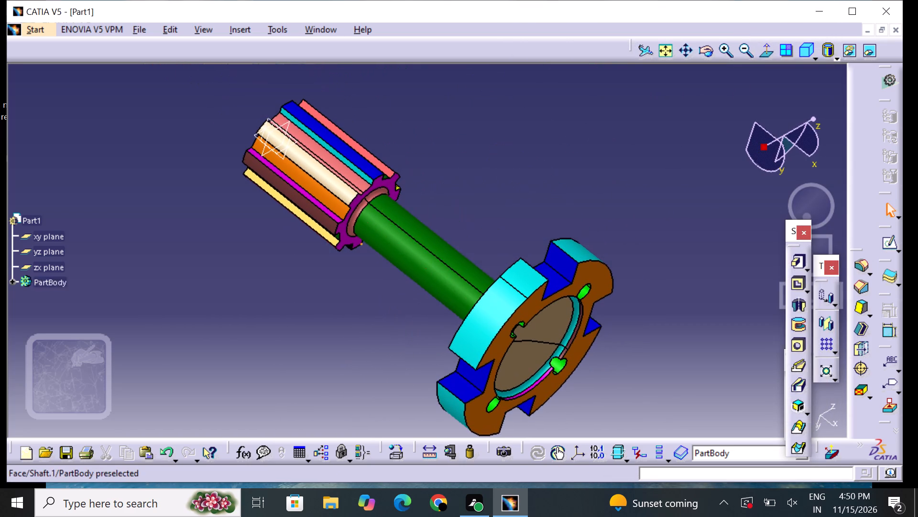
{"action": "middle_click_drag", "start_coordinate": [347, 230], "coordinate": [524, 214]}
{"action": "right_click_drag", "start_coordinate": [361, 234], "coordinate": [505, 204]}
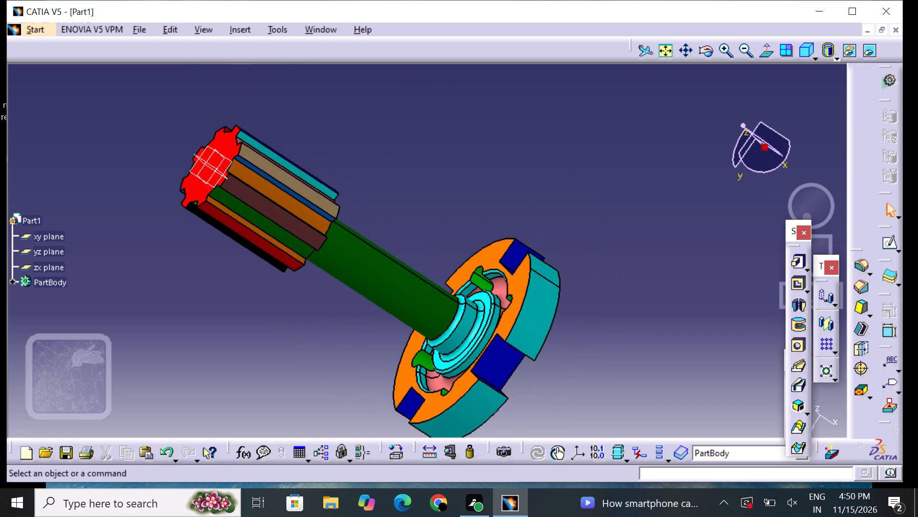
{"action": "middle_click_drag", "start_coordinate": [435, 157], "coordinate": [618, 236]}
{"action": "right_click_drag", "start_coordinate": [435, 157], "coordinate": [618, 236]}
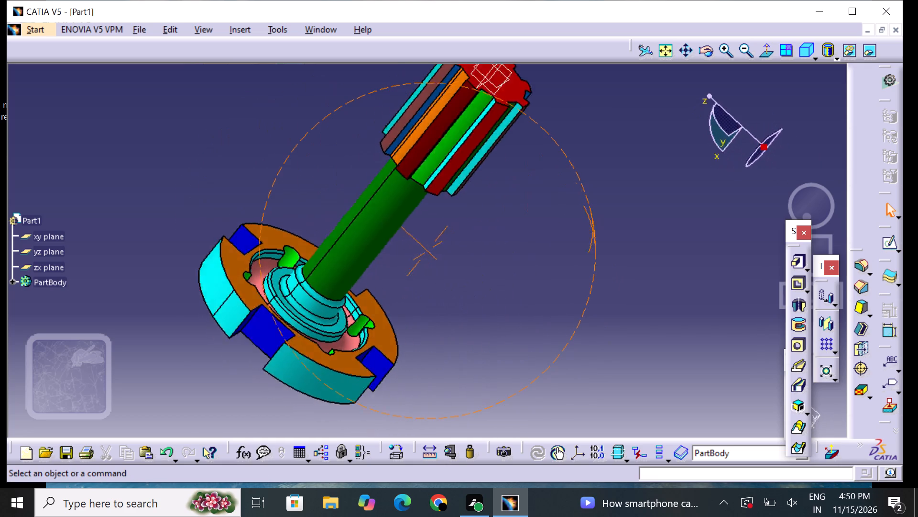
{"action": "middle_click_drag", "start_coordinate": [618, 236], "coordinate": [616, 315]}
{"action": "right_click_drag", "start_coordinate": [618, 236], "coordinate": [608, 321]}
{"action": "middle_click_drag", "start_coordinate": [498, 258], "coordinate": [504, 291]}
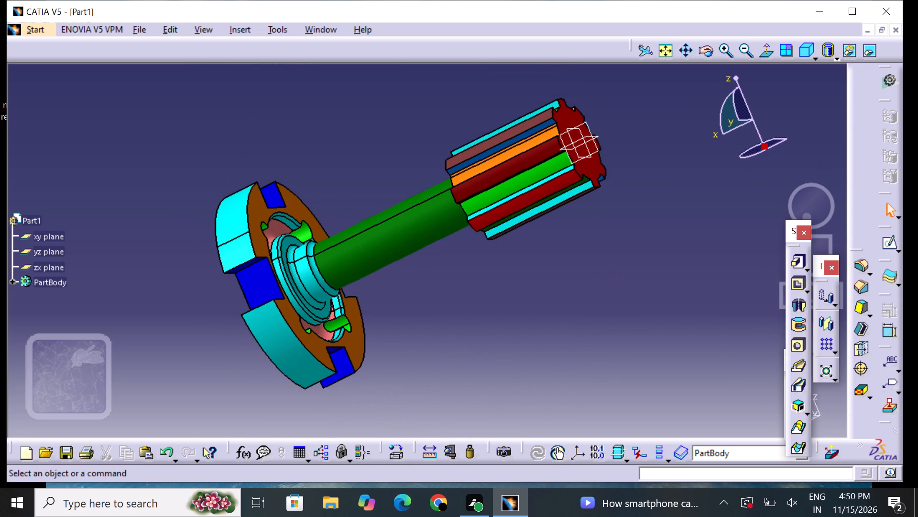
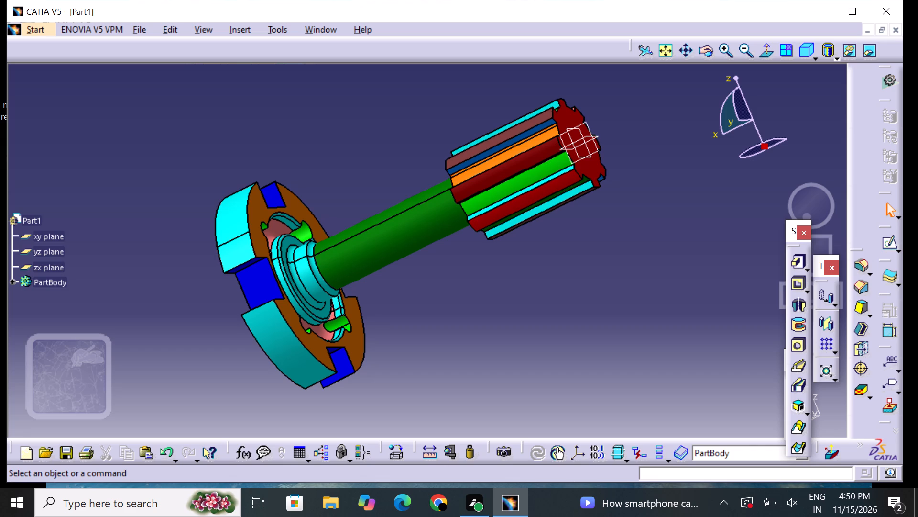
Examine the coloured splines, shaft and both sides of the notched flange from all around for faces still left grey.
{"action": "middle_click_drag", "start_coordinate": [390, 166], "coordinate": [391, 169]}
{"action": "right_click_drag", "start_coordinate": [390, 166], "coordinate": [391, 169]}
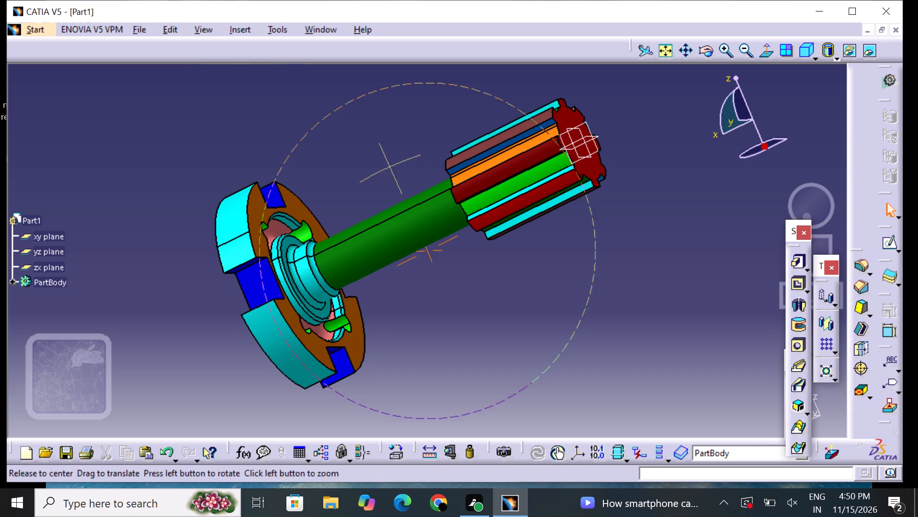
{"action": "middle_click_drag", "start_coordinate": [391, 169], "coordinate": [531, 373]}
{"action": "right_click_drag", "start_coordinate": [391, 169], "coordinate": [531, 373]}
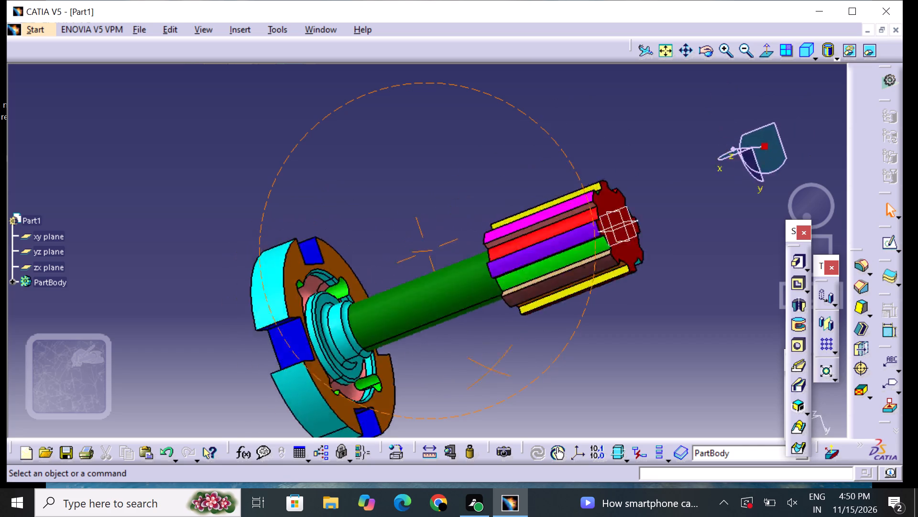
{"action": "middle_click_drag", "start_coordinate": [531, 373], "coordinate": [332, 403]}
{"action": "right_click_drag", "start_coordinate": [531, 373], "coordinate": [332, 403]}
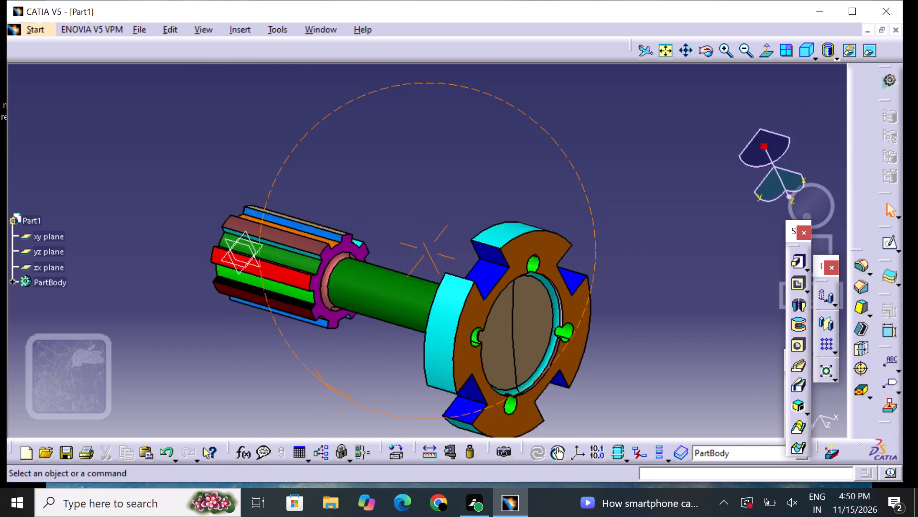
{"action": "middle_click_drag", "start_coordinate": [332, 403], "coordinate": [367, 261]}
{"action": "right_click_drag", "start_coordinate": [332, 403], "coordinate": [367, 261]}
{"action": "middle_click_drag", "start_coordinate": [477, 169], "coordinate": [477, 171]}
{"action": "right_click_drag", "start_coordinate": [477, 169], "coordinate": [477, 171]}
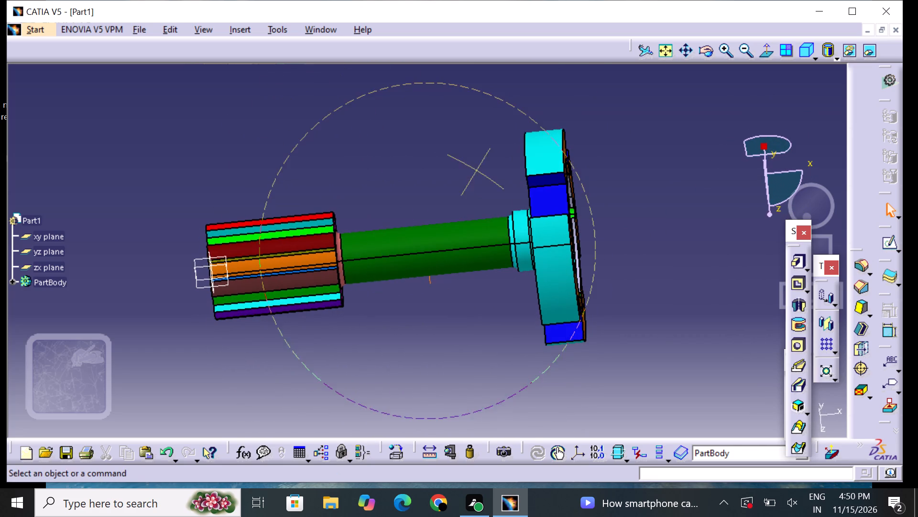
{"action": "right_click_drag", "start_coordinate": [477, 171], "coordinate": [490, 276]}
{"action": "middle_click_drag", "start_coordinate": [477, 171], "coordinate": [490, 276]}
{"action": "middle_click_drag", "start_coordinate": [360, 161], "coordinate": [676, 206]}
{"action": "right_click_drag", "start_coordinate": [364, 157], "coordinate": [676, 206]}
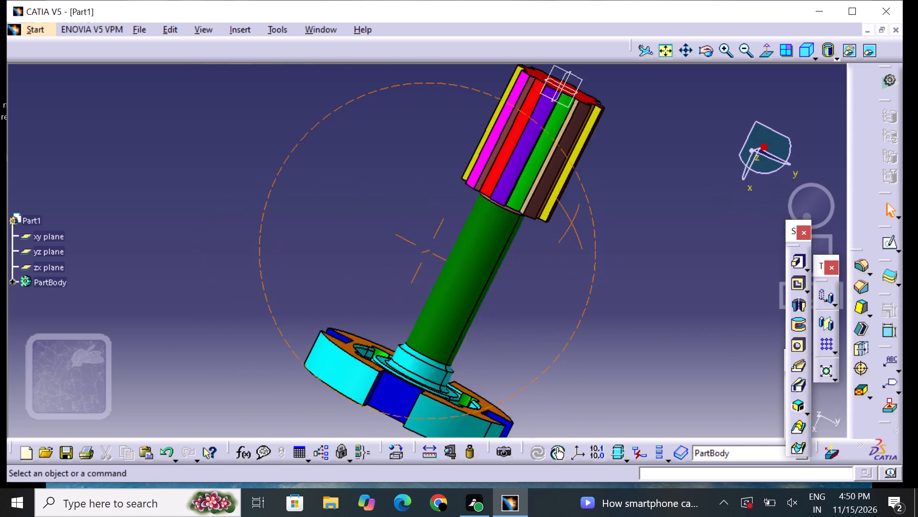
{"action": "middle_click_drag", "start_coordinate": [676, 206], "coordinate": [645, 317]}
{"action": "right_click_drag", "start_coordinate": [676, 206], "coordinate": [645, 317]}
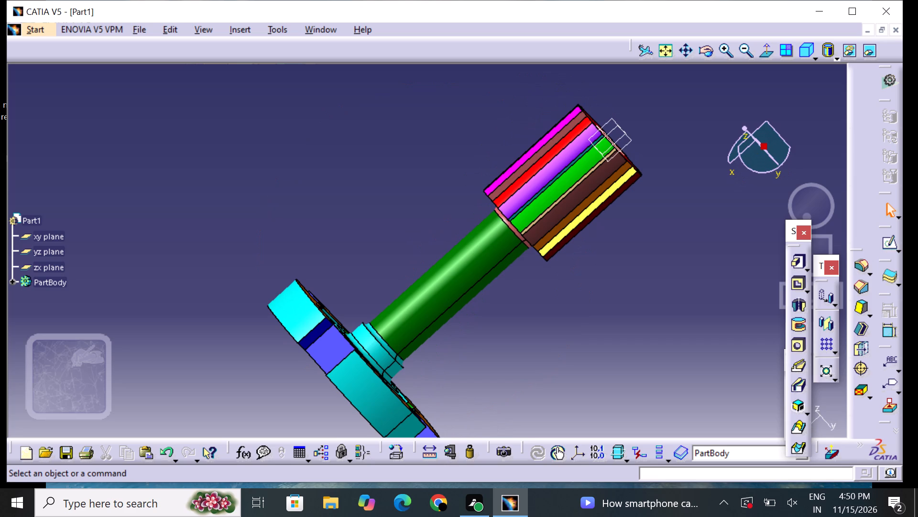
{"action": "middle_click_drag", "start_coordinate": [548, 281], "coordinate": [546, 273]}
{"action": "right_click_drag", "start_coordinate": [549, 278], "coordinate": [546, 273]}
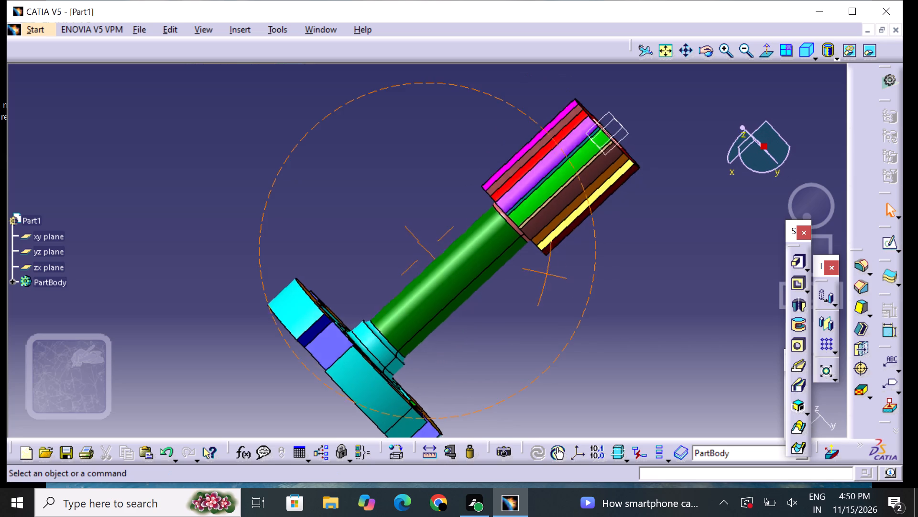
{"action": "middle_click_drag", "start_coordinate": [546, 273], "coordinate": [568, 351]}
{"action": "right_click_drag", "start_coordinate": [546, 273], "coordinate": [568, 353]}
{"action": "middle_click_drag", "start_coordinate": [443, 245], "coordinate": [456, 170]}
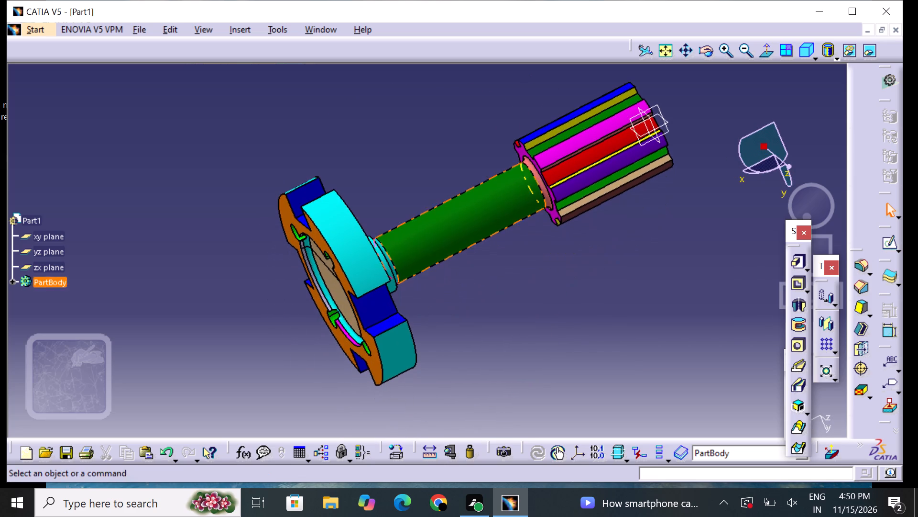
{"action": "scroll", "coordinate": [450, 277], "scroll_direction": "up", "scroll_amount": 1}
{"action": "middle_click_drag", "start_coordinate": [450, 277], "coordinate": [449, 302]}
{"action": "right_click_drag", "start_coordinate": [451, 277], "coordinate": [449, 302]}
{"action": "middle_click_drag", "start_coordinate": [290, 160], "coordinate": [299, 151]}
{"action": "right_click_drag", "start_coordinate": [293, 157], "coordinate": [299, 151]}
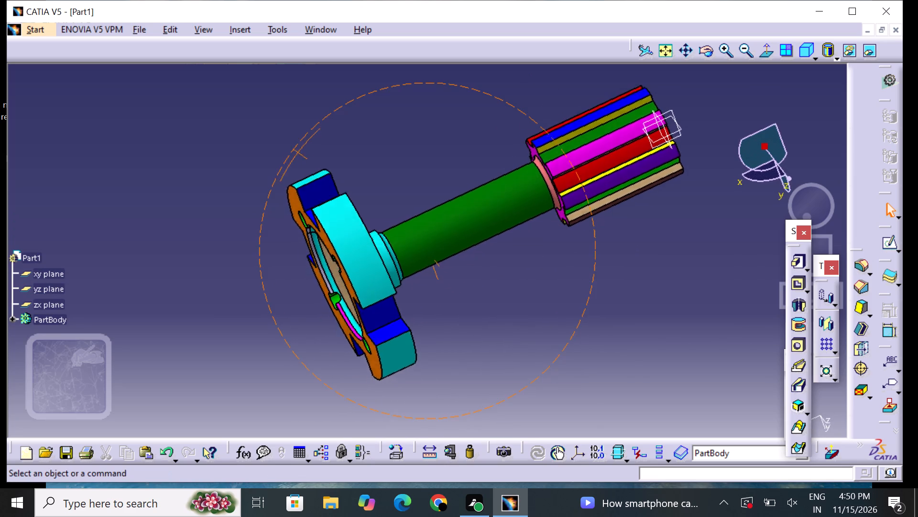
{"action": "middle_click_drag", "start_coordinate": [299, 151], "coordinate": [366, 125]}
{"action": "right_click_drag", "start_coordinate": [299, 151], "coordinate": [366, 125]}
{"action": "middle_click_drag", "start_coordinate": [427, 134], "coordinate": [392, 149]}
{"action": "right_click_drag", "start_coordinate": [428, 134], "coordinate": [392, 149]}
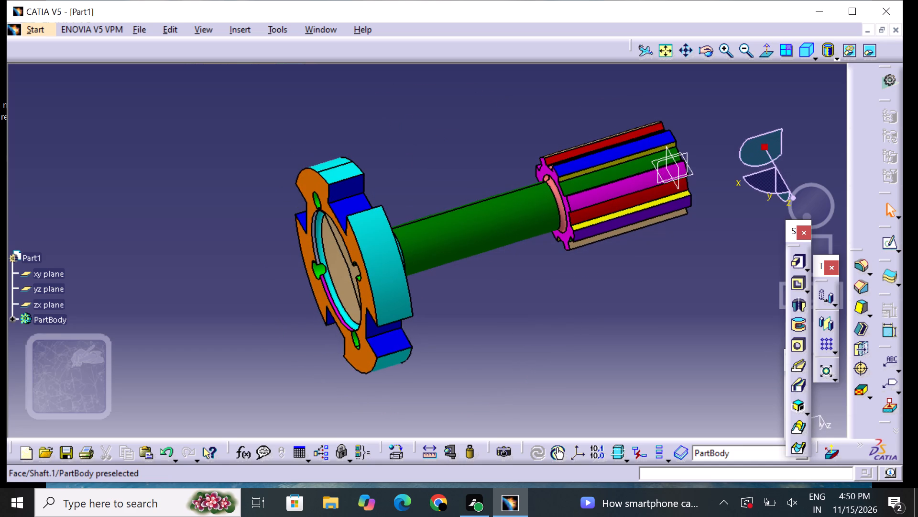
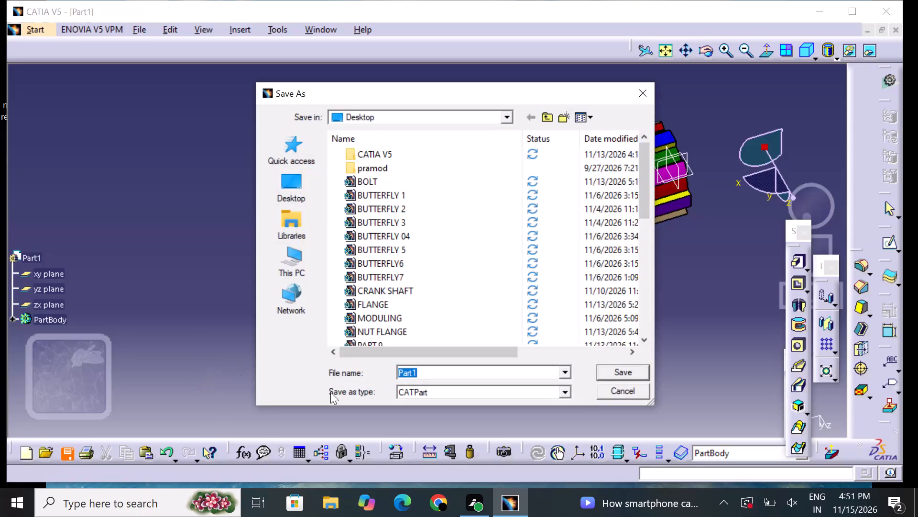
Save the coloured splined shaft and flange model on the Desktop as Part1 in CATPart format.
{"action": "key", "text": "Return"}
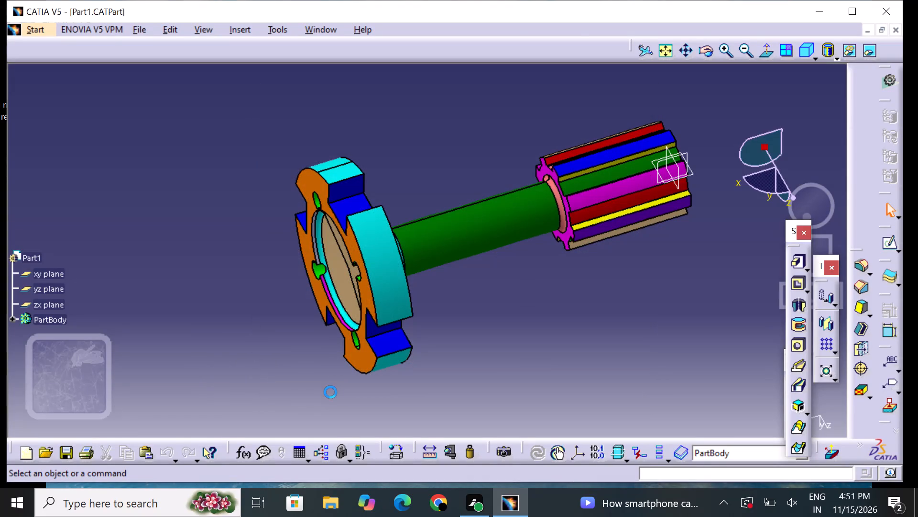
{"action": "key", "text": "z"}
{"action": "key", "text": "BackSpace"}
{"action": "key", "text": "ctrl+s"}
Try to reopen the saved Part1.CATPart from the recently used documents.
{"action": "left_click", "coordinate": [132, 27]}
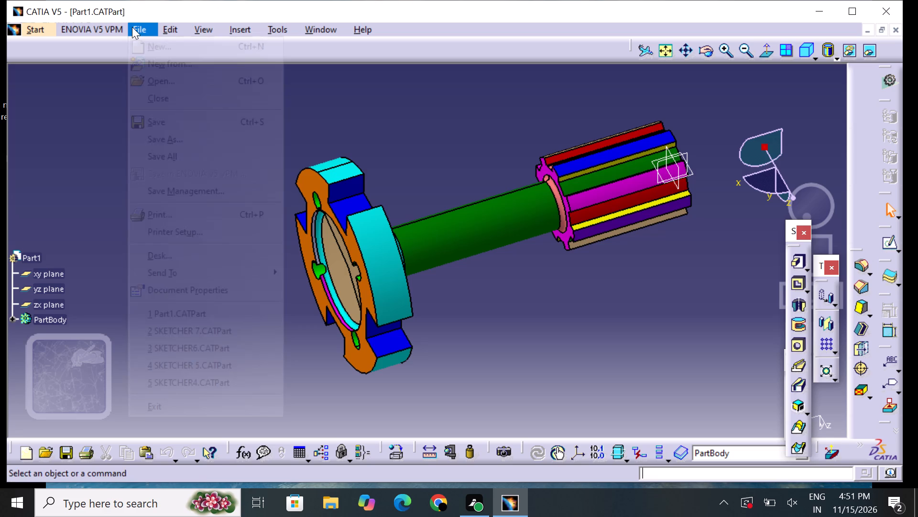
{"action": "left_click", "coordinate": [186, 318]}
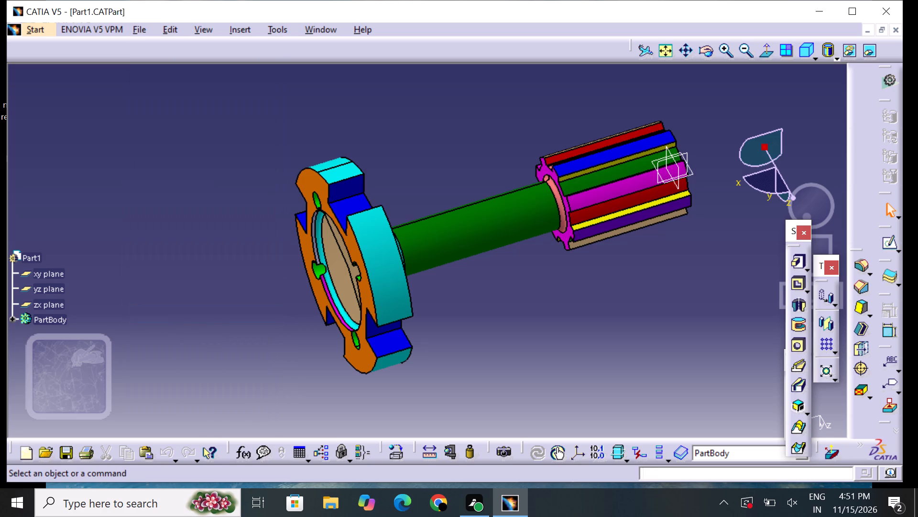
Print the active document on the default printer.
{"action": "left_click", "coordinate": [91, 454]}
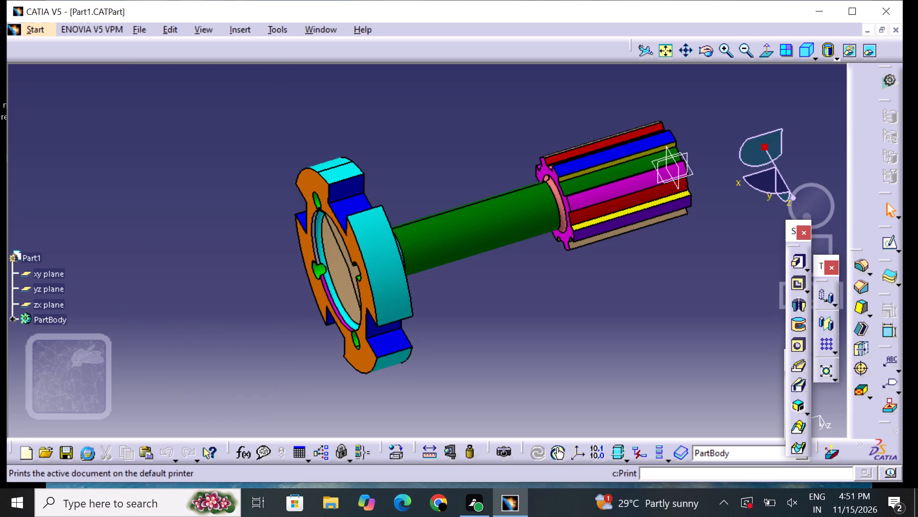
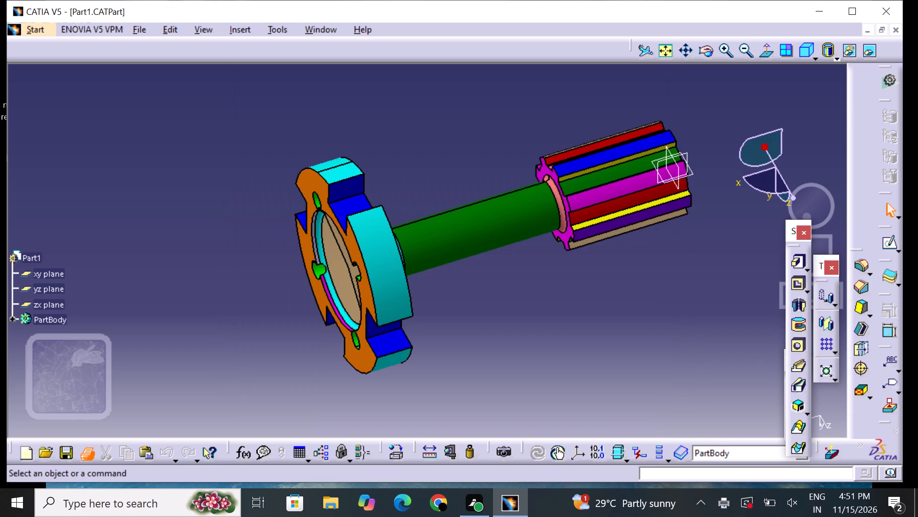
Close the Part1.CATPart document while leaving the application open.
{"action": "left_click", "coordinate": [897, 32]}
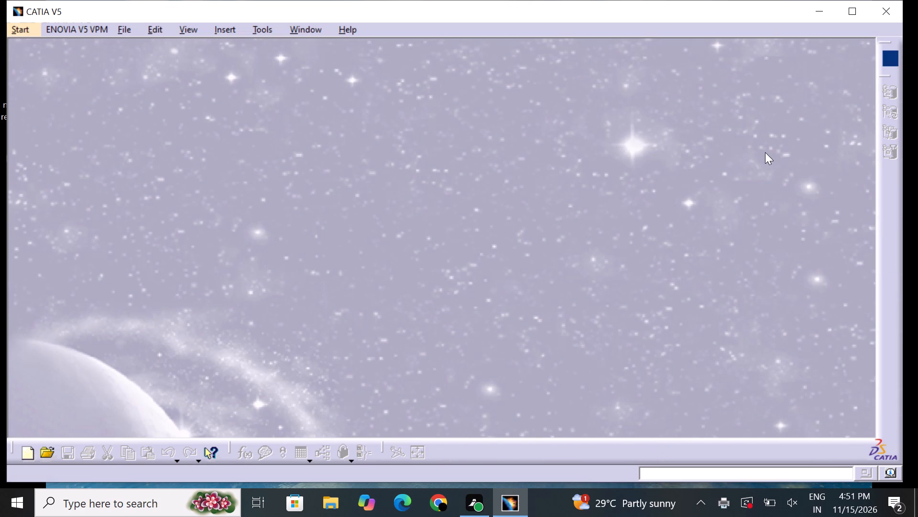